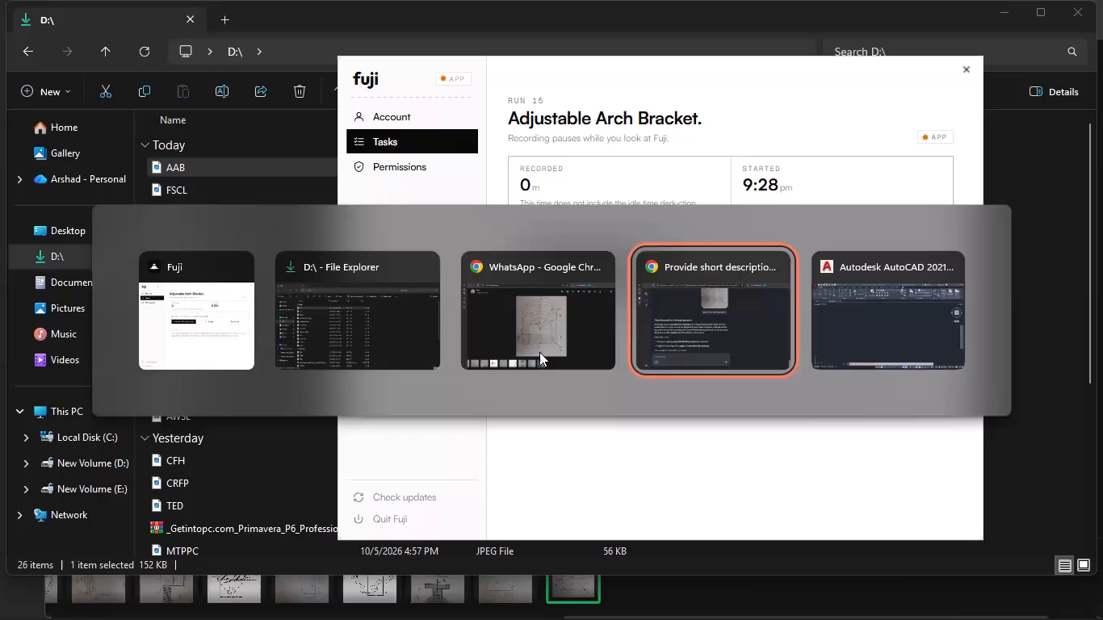
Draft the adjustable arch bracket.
Switch to AutoCAD and set the drawing units to length precision 0 with an insertion scale of millimeters.
key("alt+Tab")
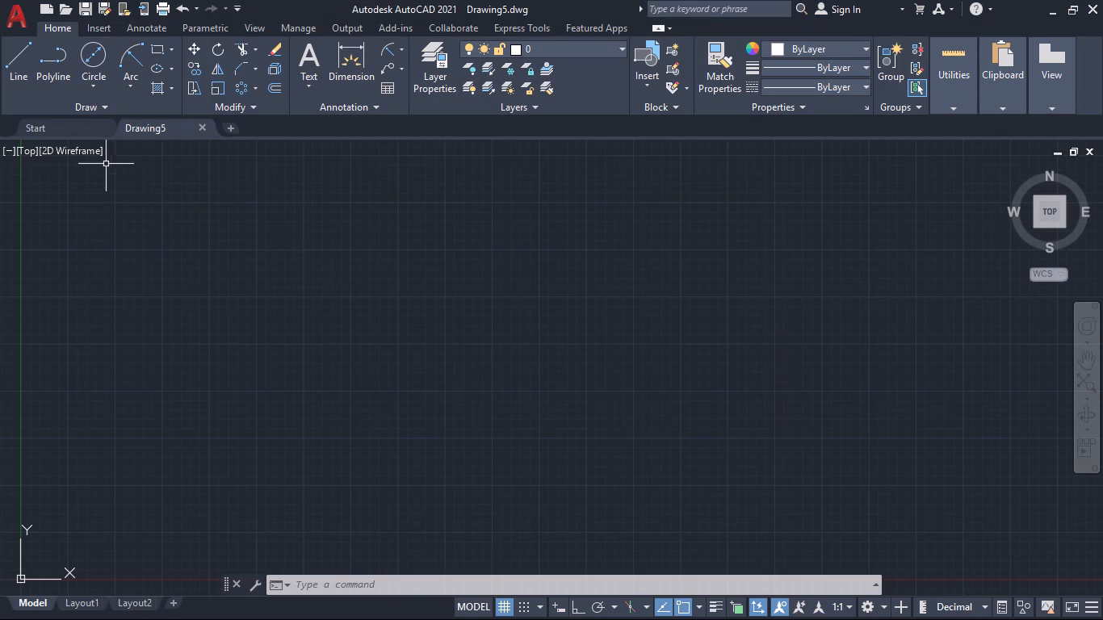
left_click(307, 217)
left_click(441, 319)
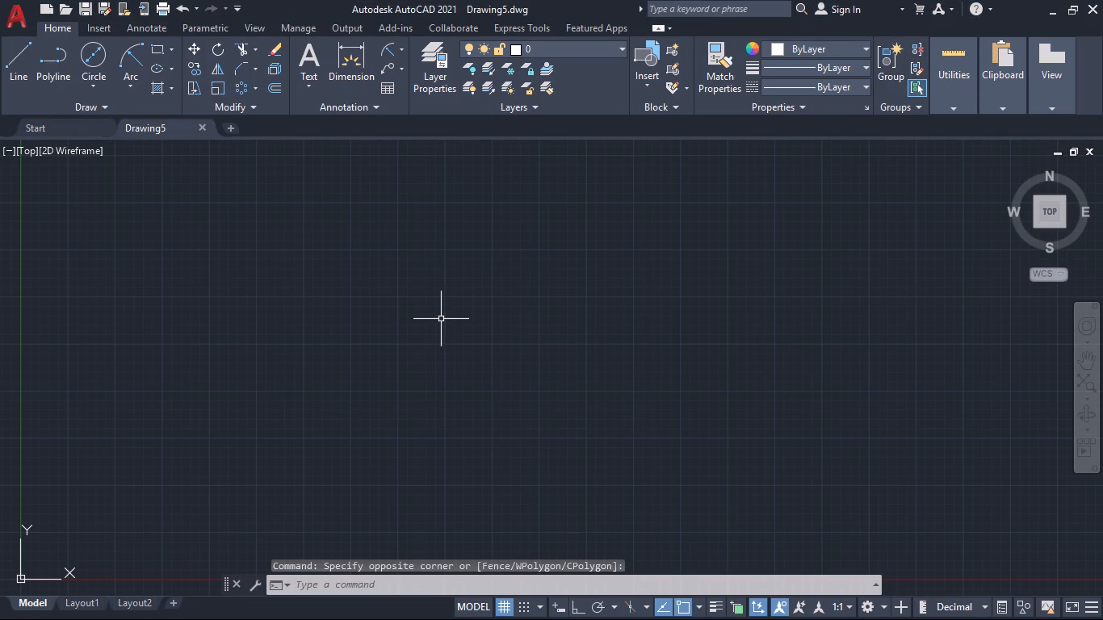
type("un")
key("Return")
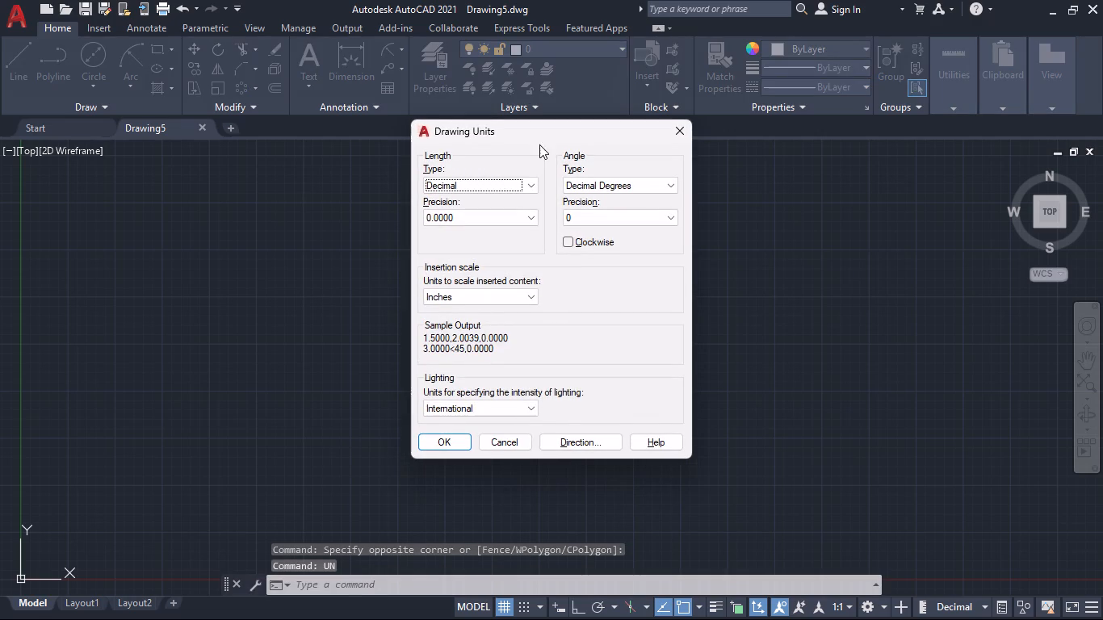
left_click(495, 216)
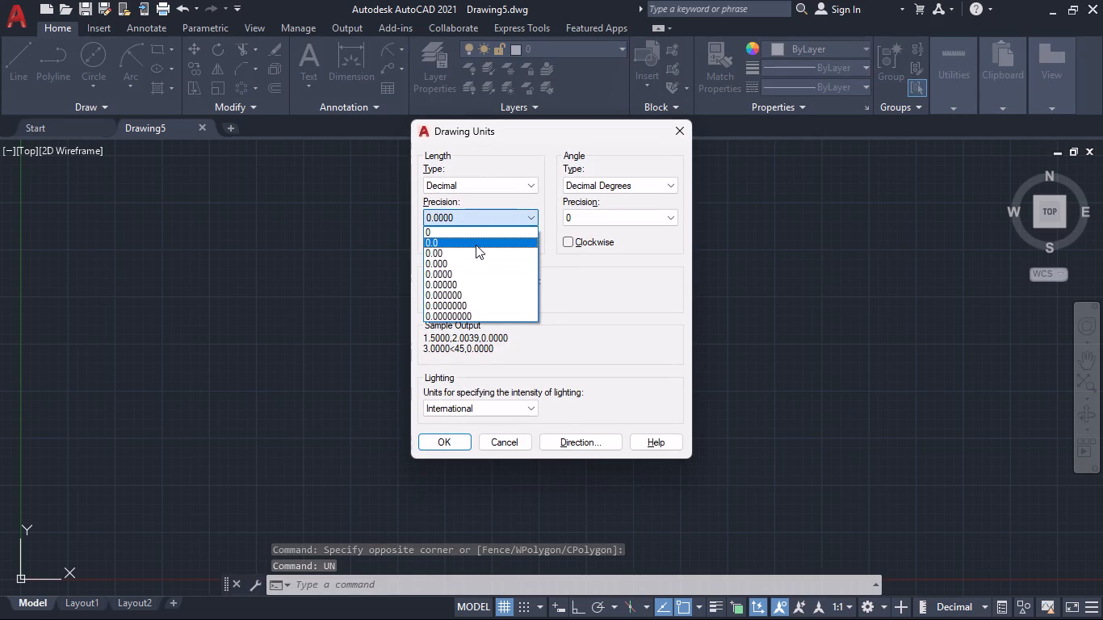
left_click(471, 229)
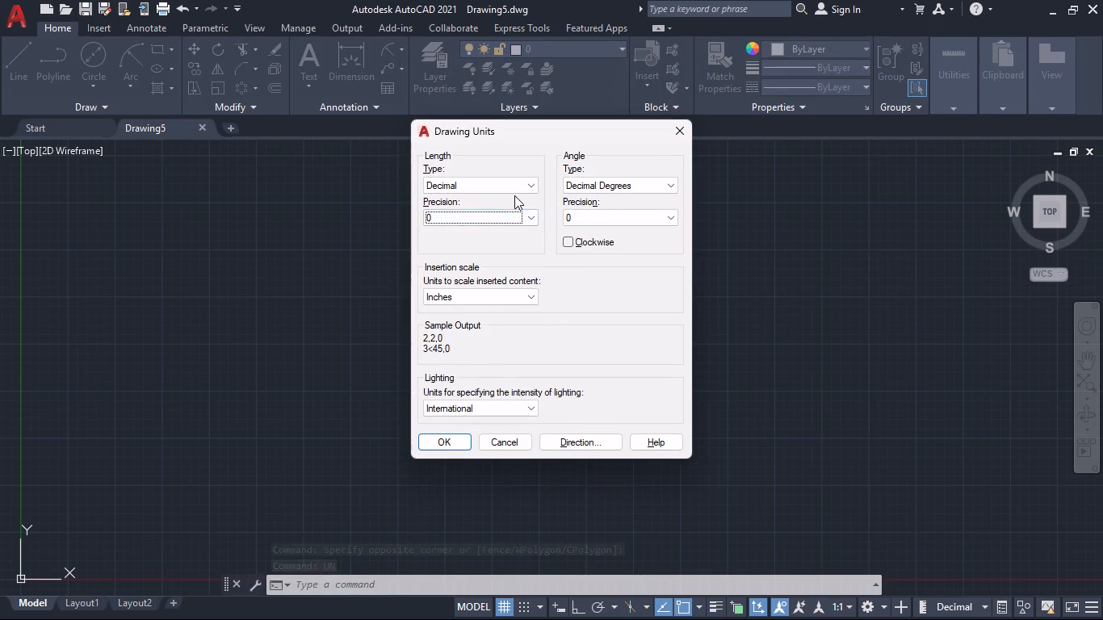
left_click(494, 296)
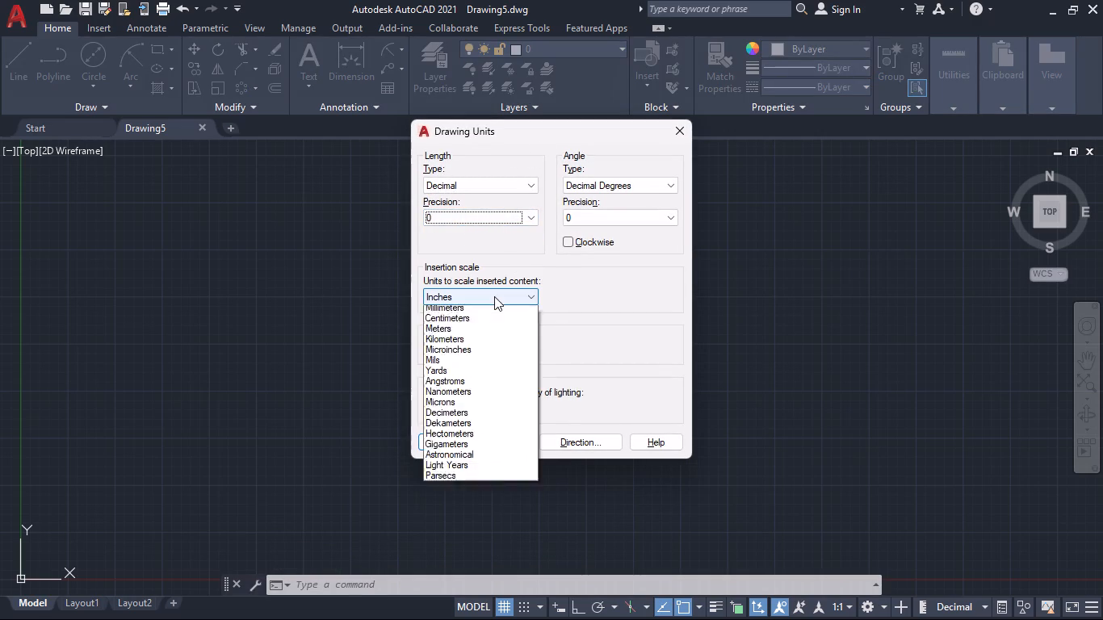
left_click(463, 367)
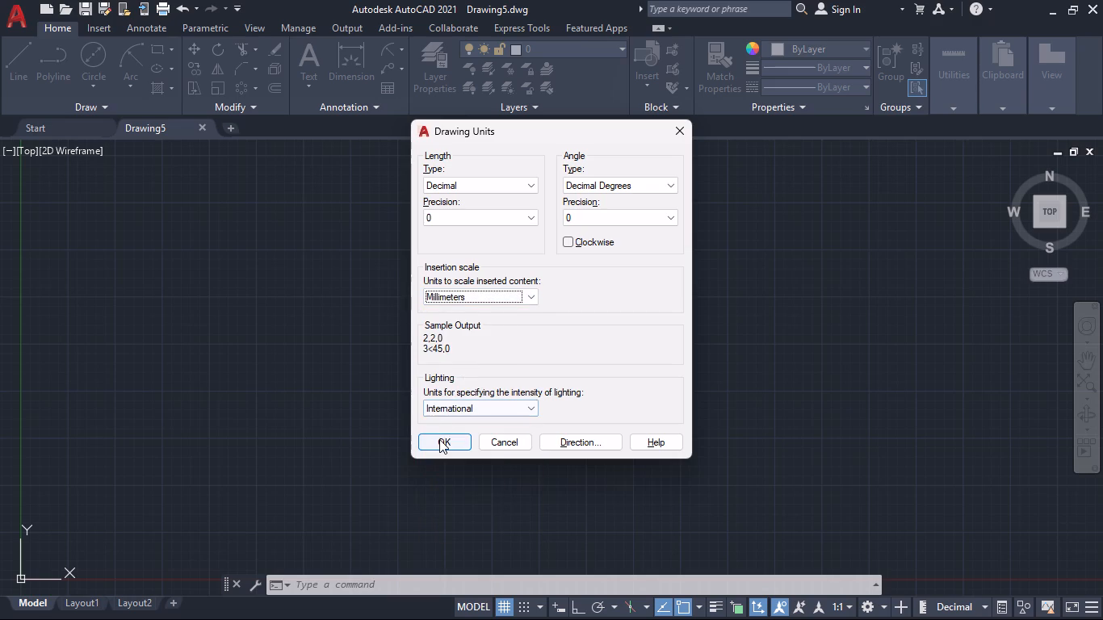
left_click(439, 439)
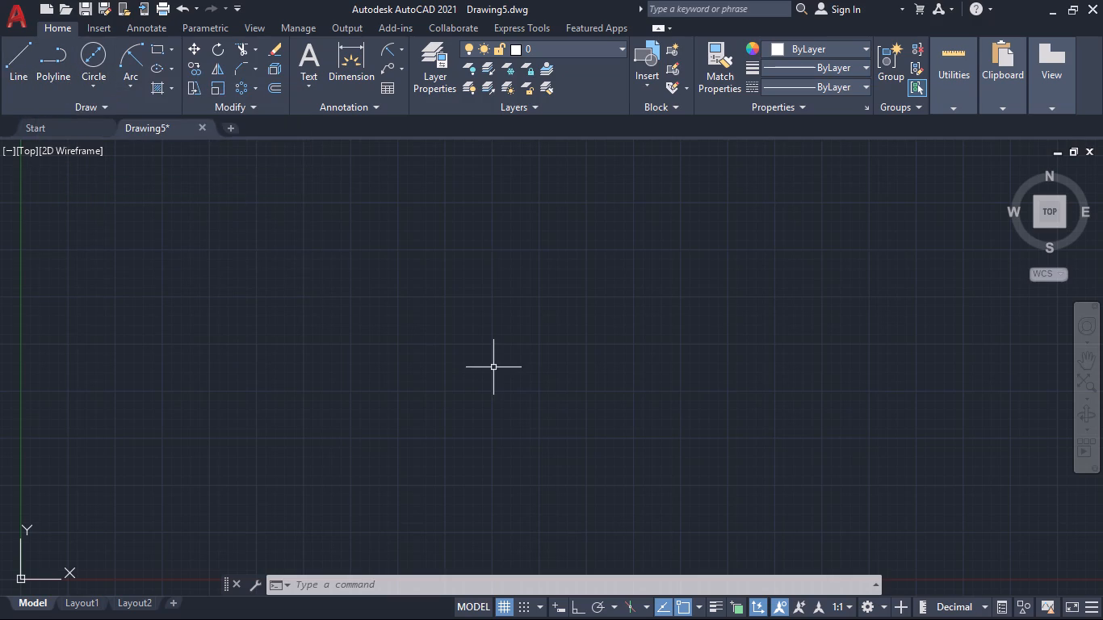
Draw one horizontal and one vertical construction line crossing each other in the empty drawing.
type("xl")
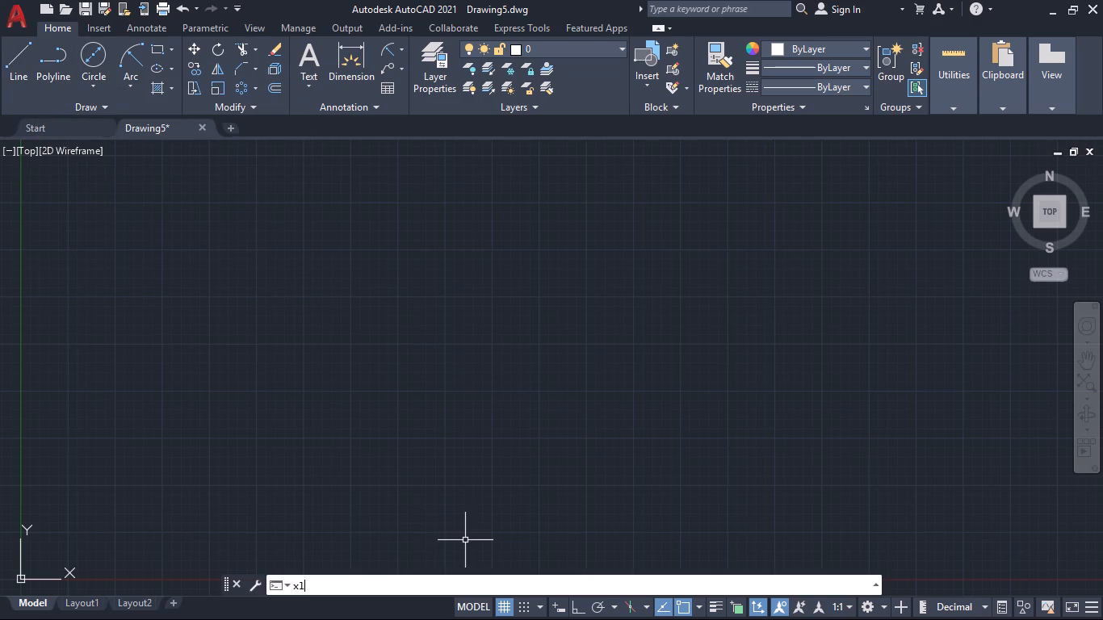
key("Return")
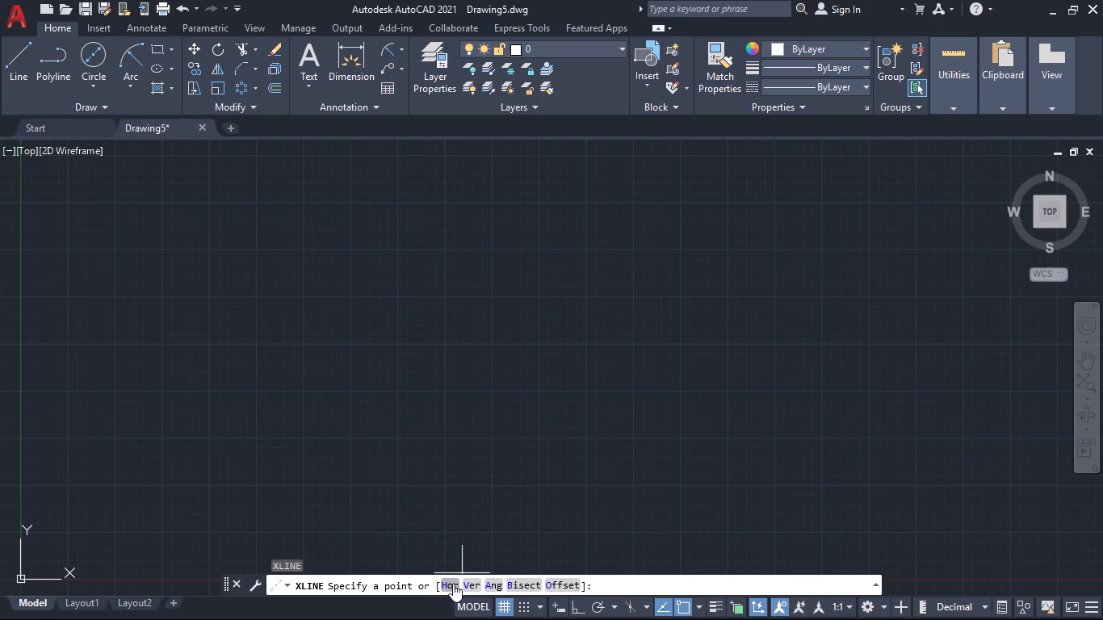
left_click(449, 587)
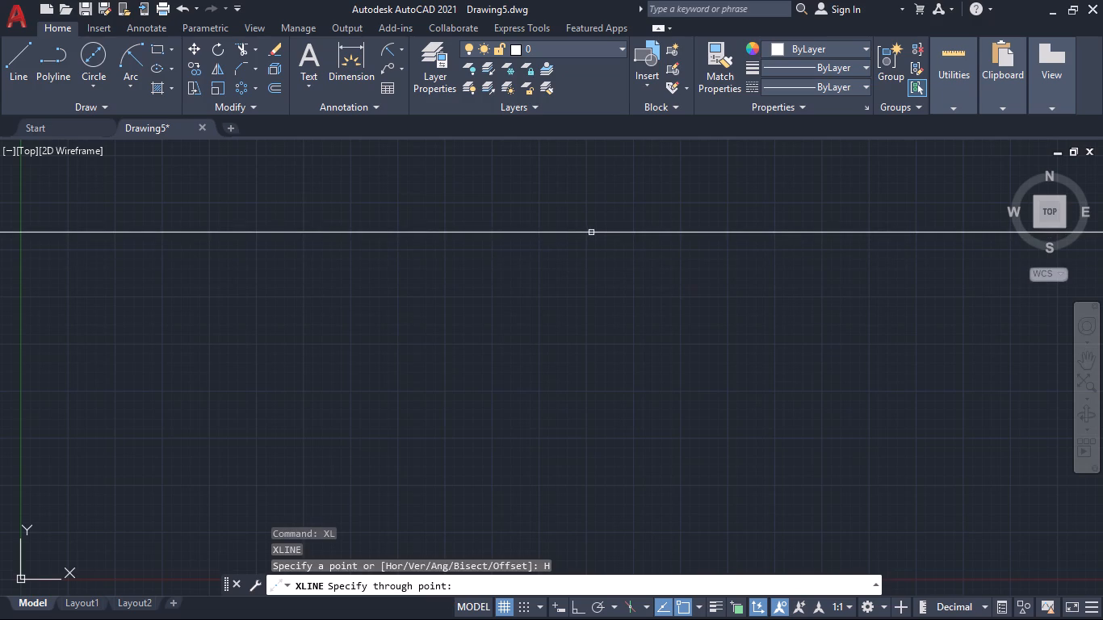
left_click(591, 232)
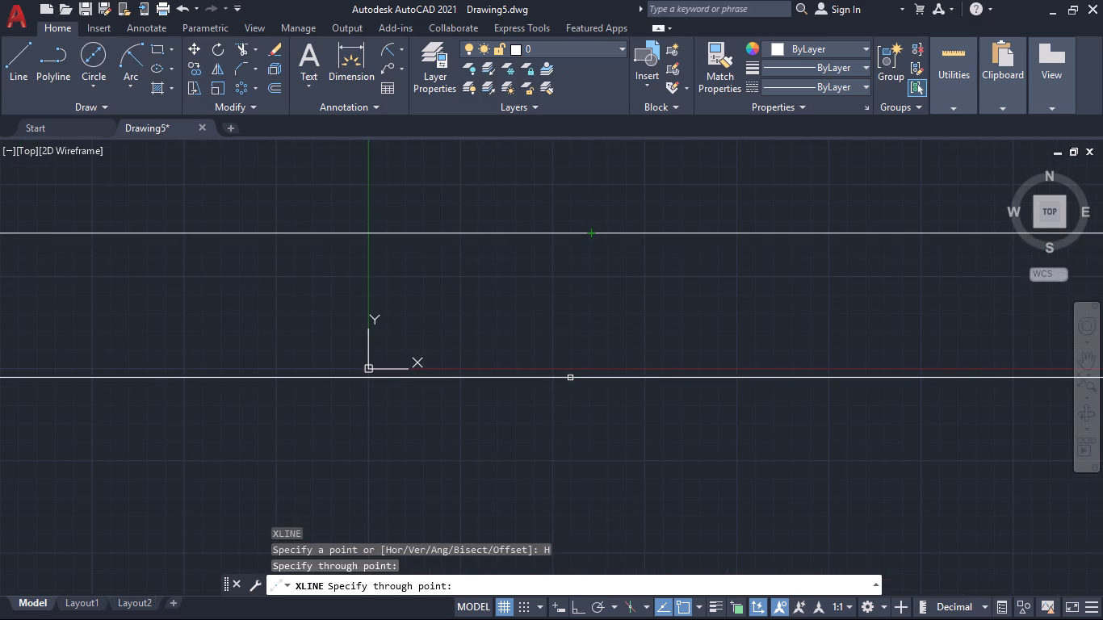
key("space")
key("space")
key("space")
key("space")
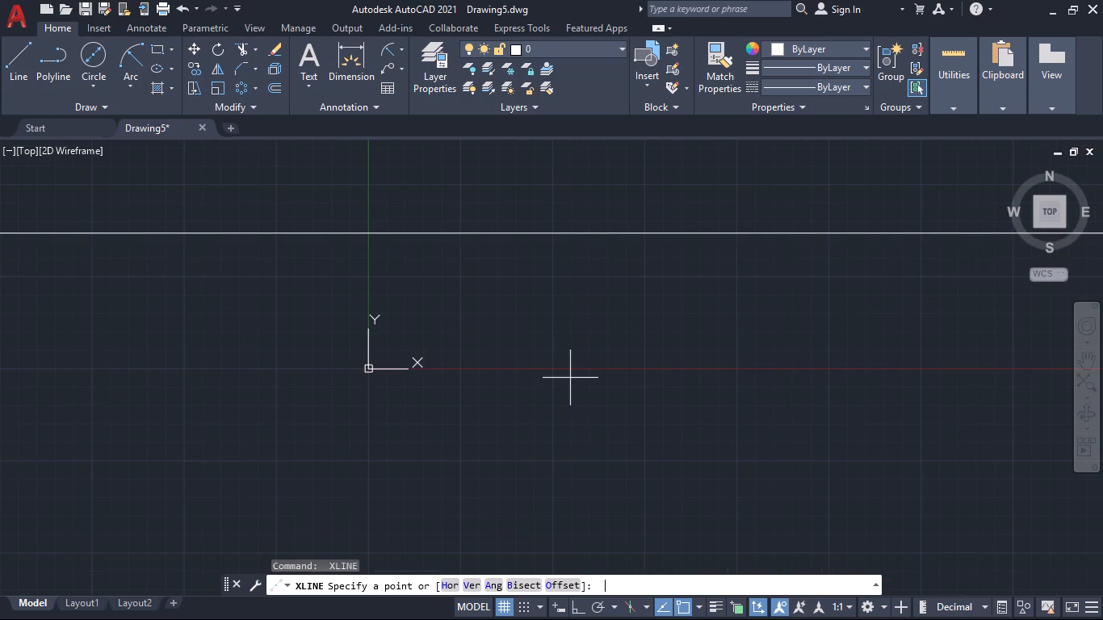
left_click(468, 586)
left_click(631, 232)
key("Escape")
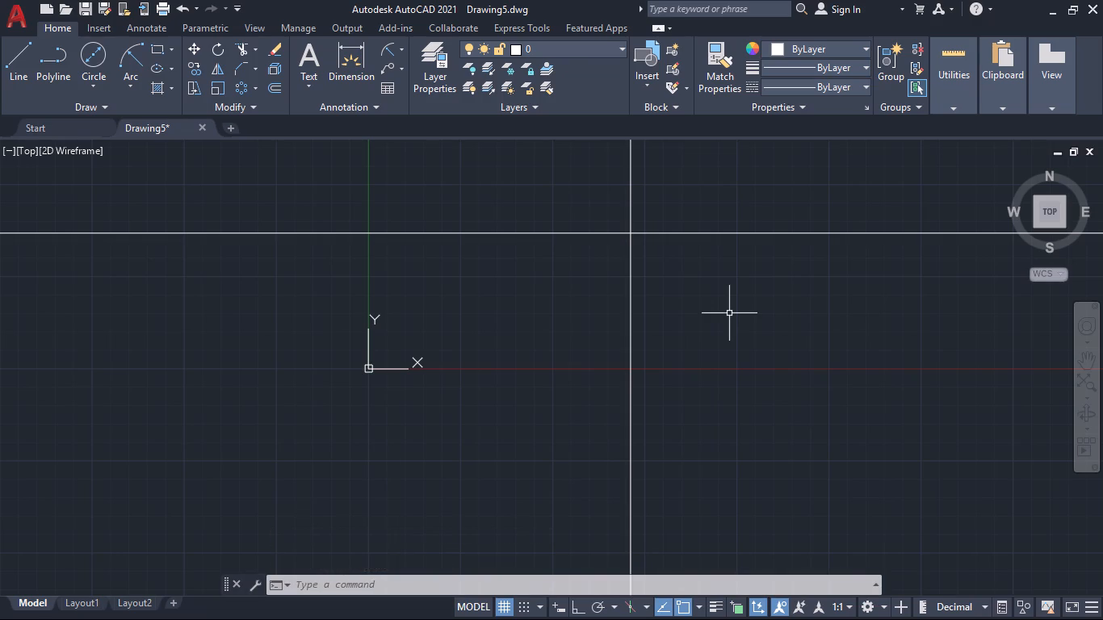
Draw a circle of diameter 70 centred on the intersection of the construction lines.
left_click(94, 57)
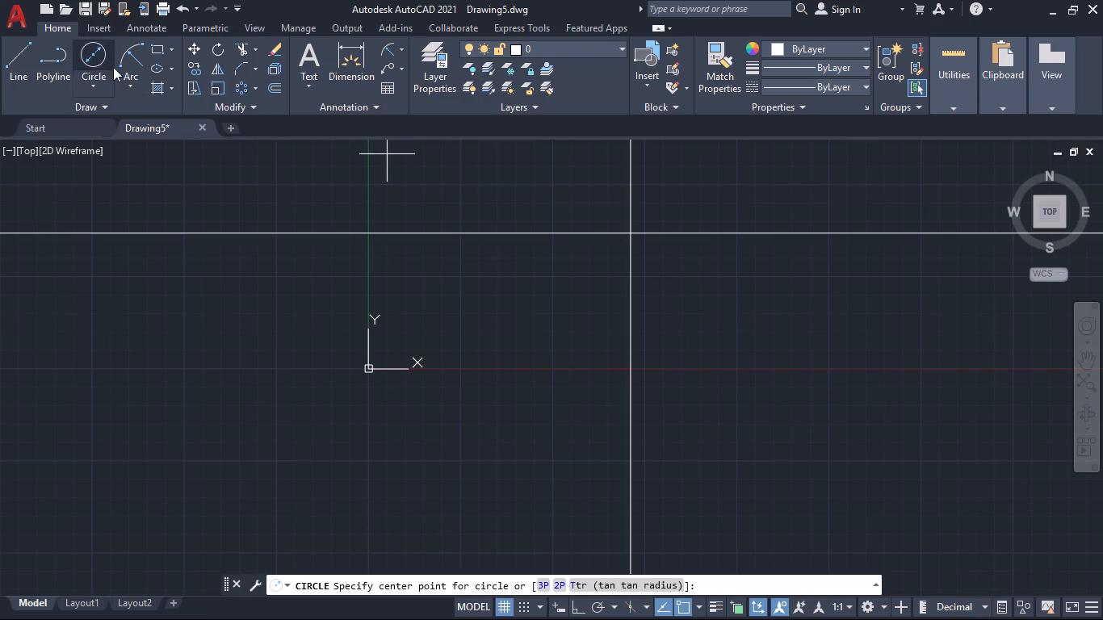
left_click(630, 235)
type("70")
key("Return")
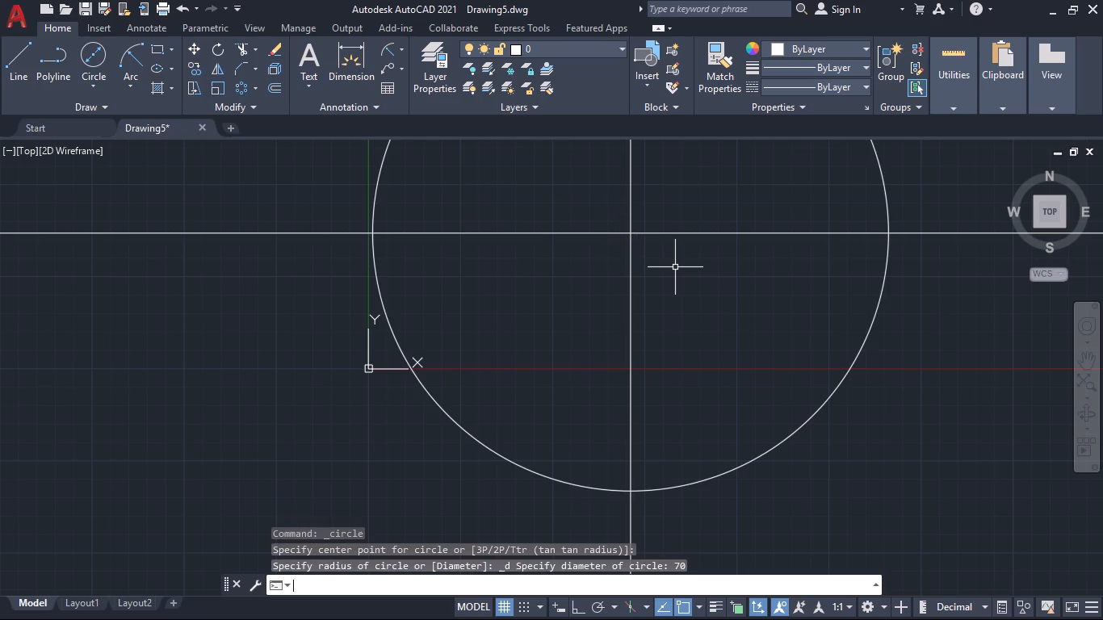
Move the circle and both construction lines together from their intersection to open space up and away from the origin.
scroll(675, 267, "down", 5, "ctrl")
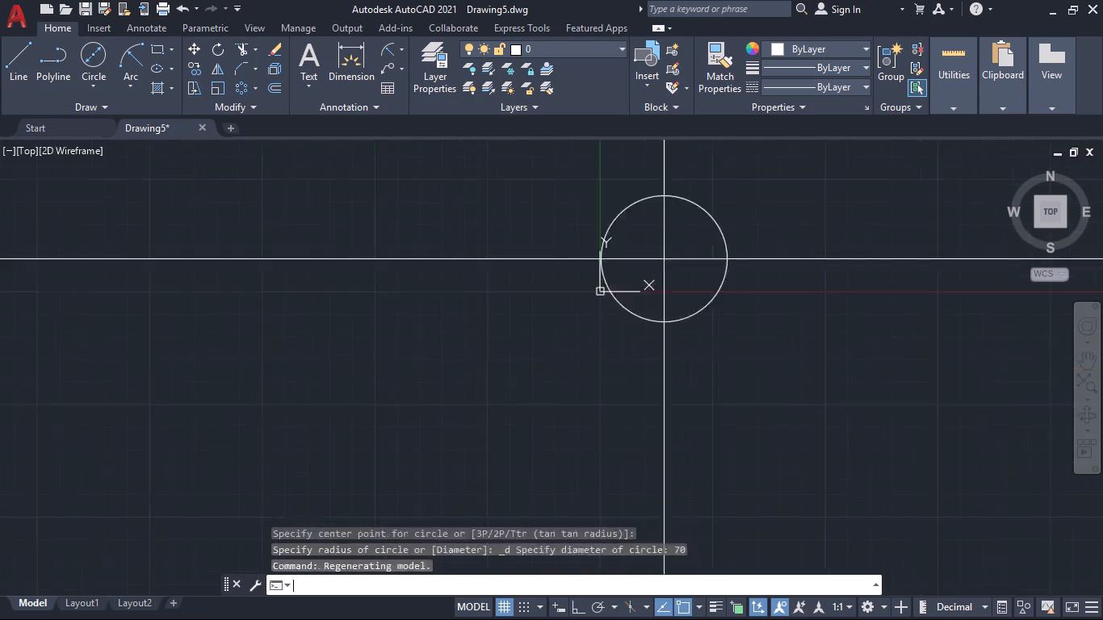
scroll(675, 267, "down", 2, "ctrl")
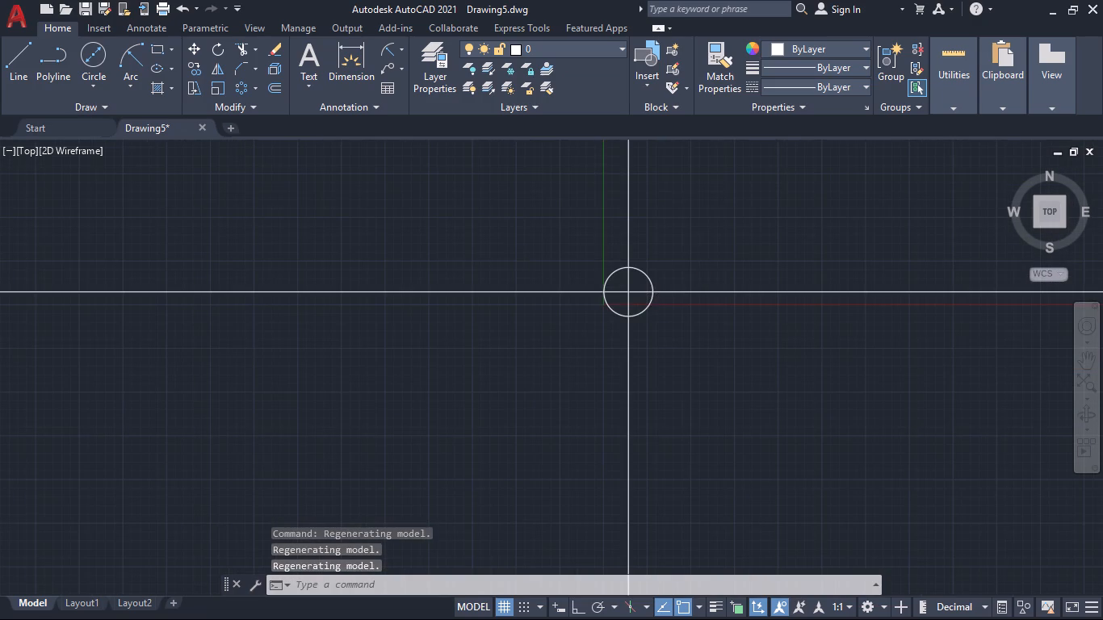
left_click(673, 367)
left_click(485, 170)
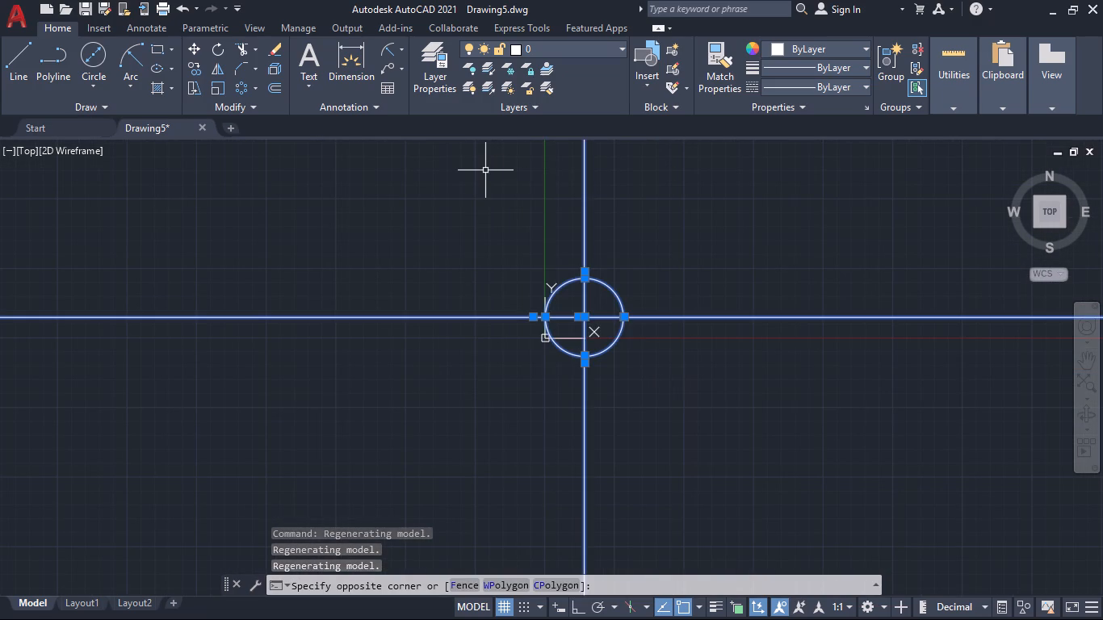
key("m")
key("Return")
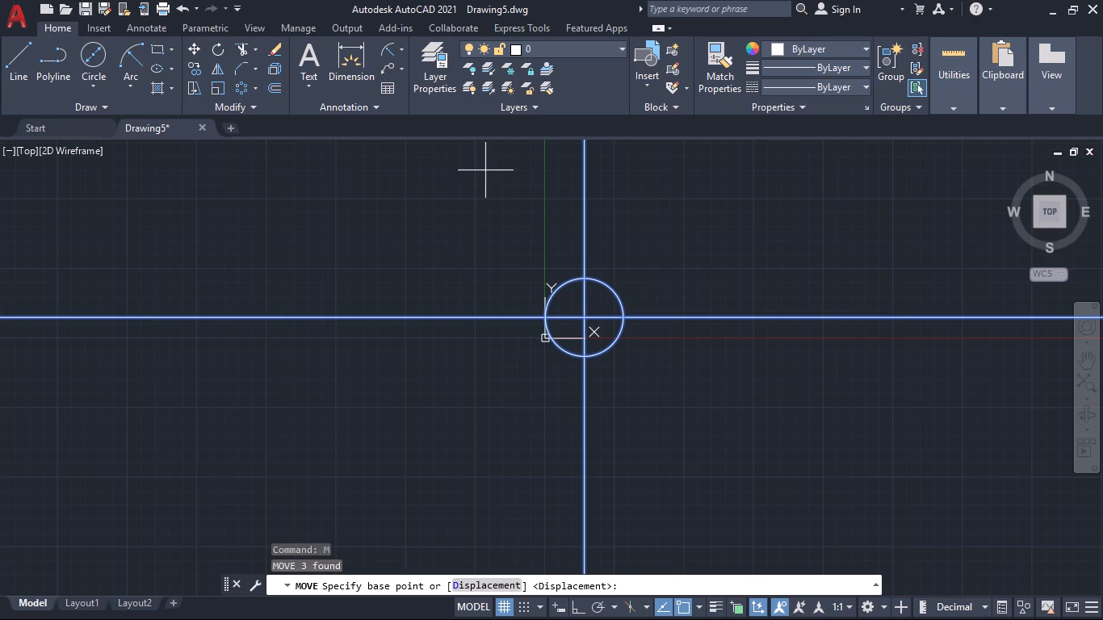
left_click(586, 319)
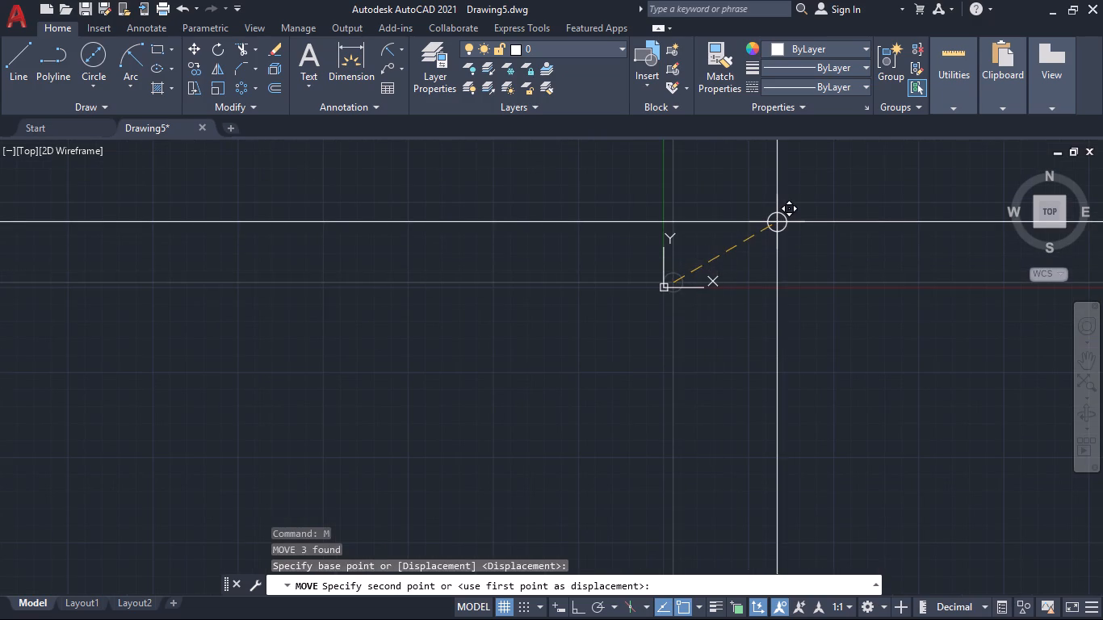
left_click(740, 228)
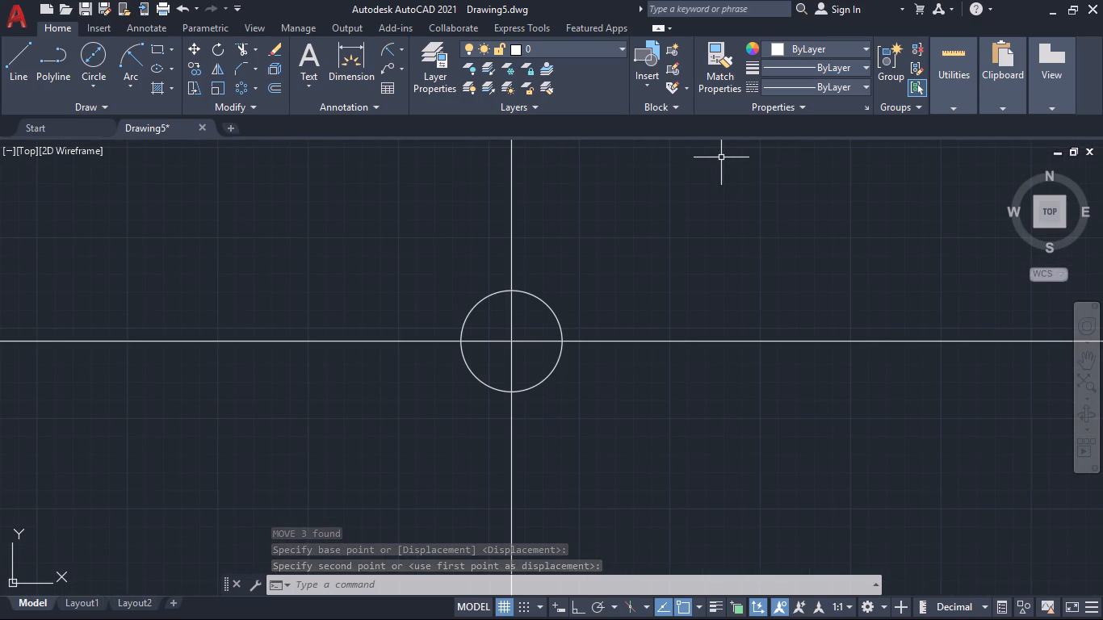
Draw a concentric circle of diameter 54 inside the existing circle.
left_click(94, 51)
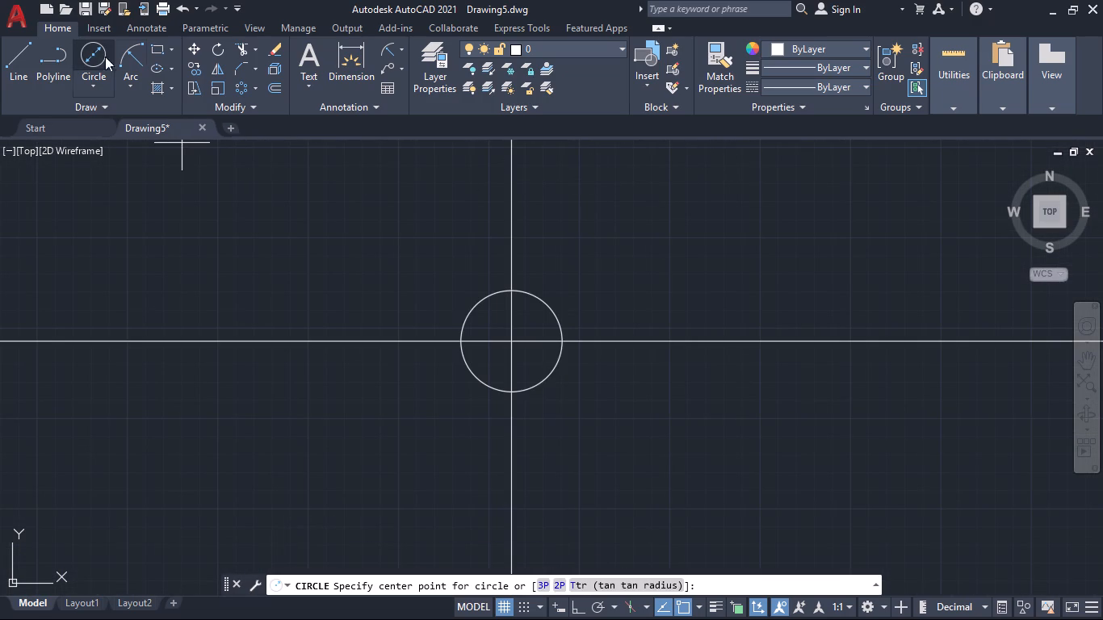
left_click(514, 342)
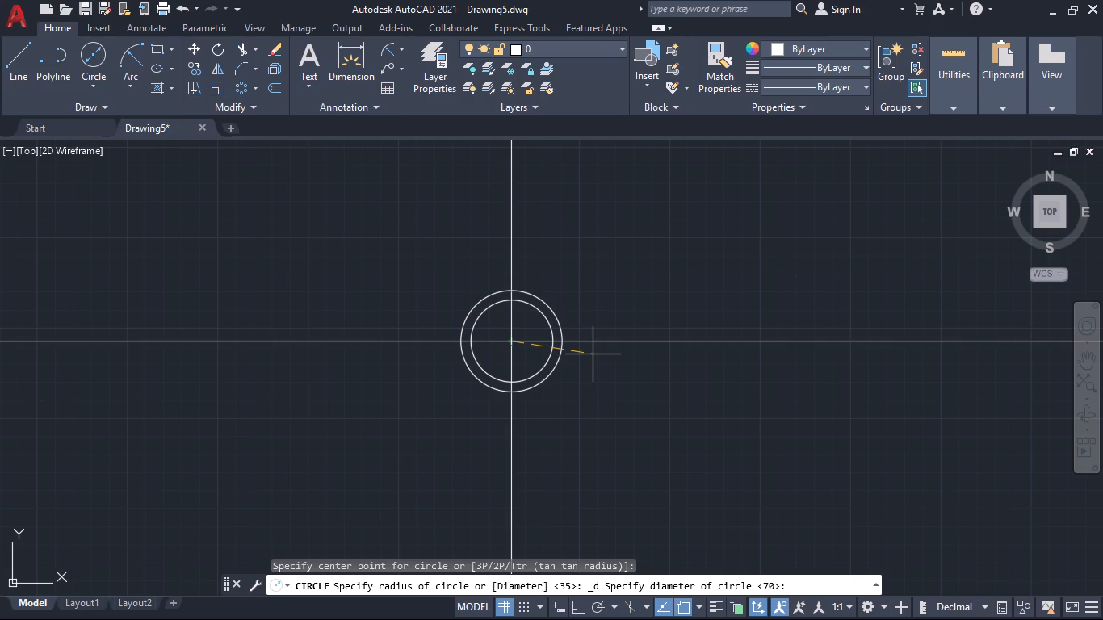
type("54")
key("Return")
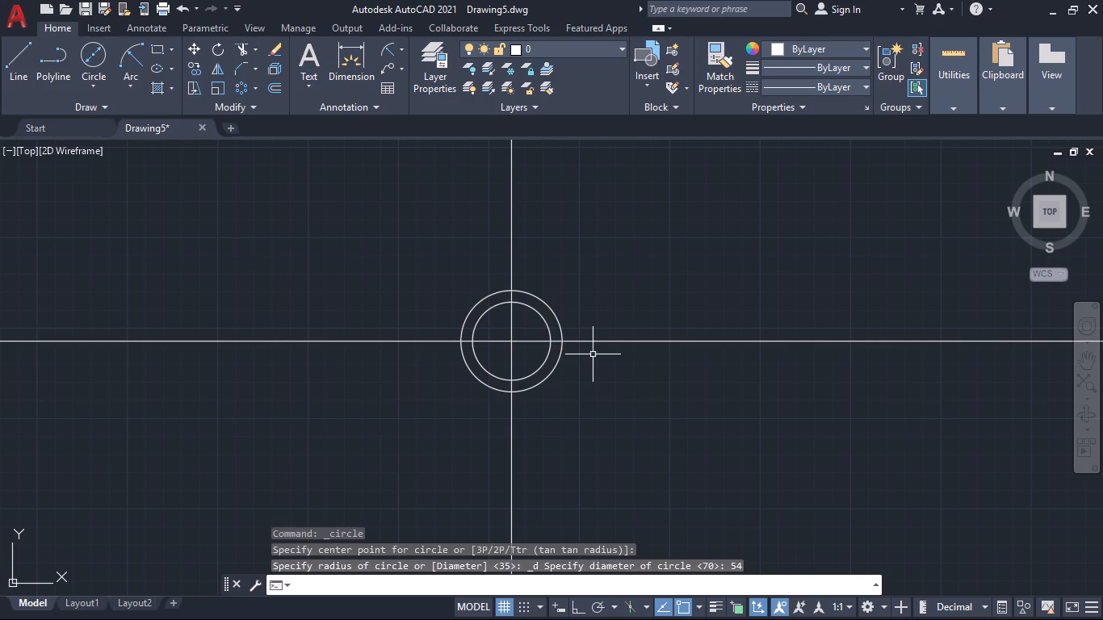
Check the gap between the outer and inner circles along the horizontal centreline with an aligned dimension, without placing it.
left_click(367, 58)
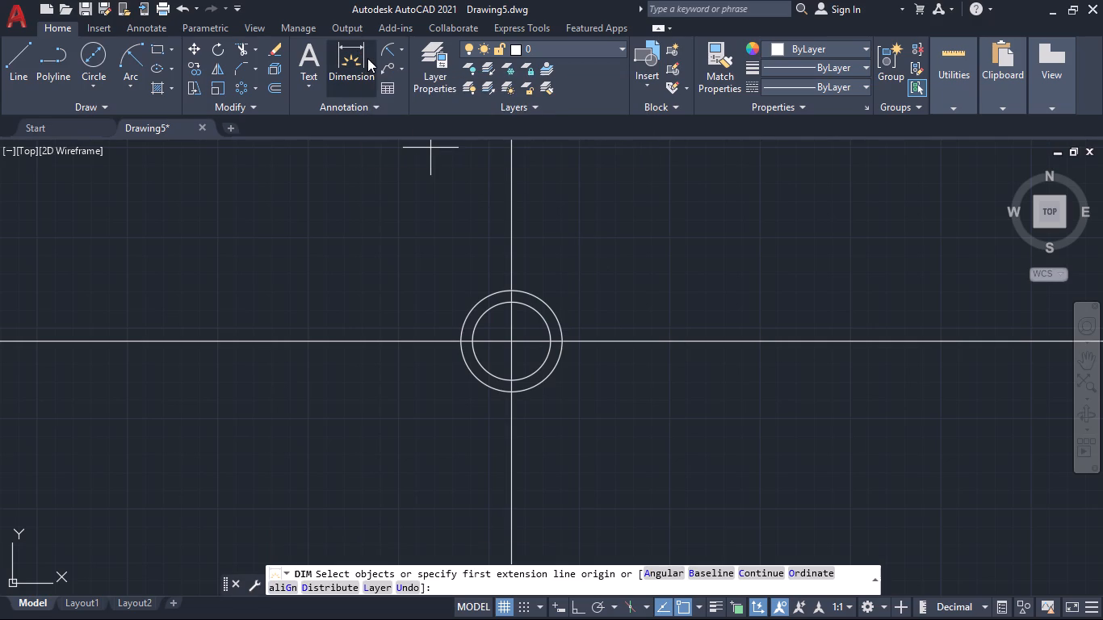
left_click(385, 52)
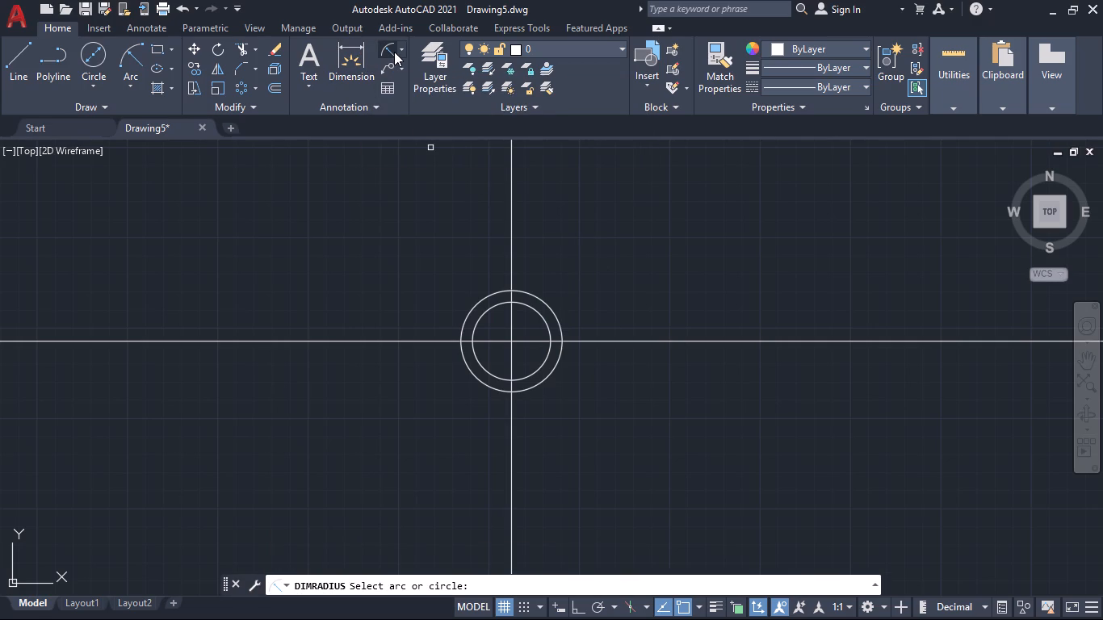
left_click(397, 52)
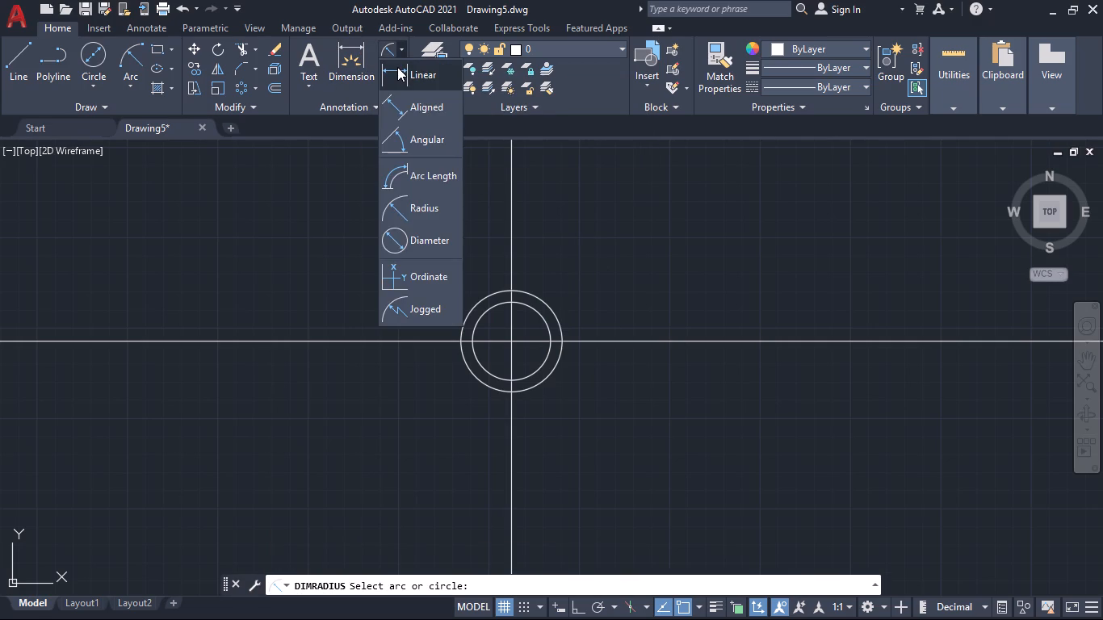
left_click(393, 98)
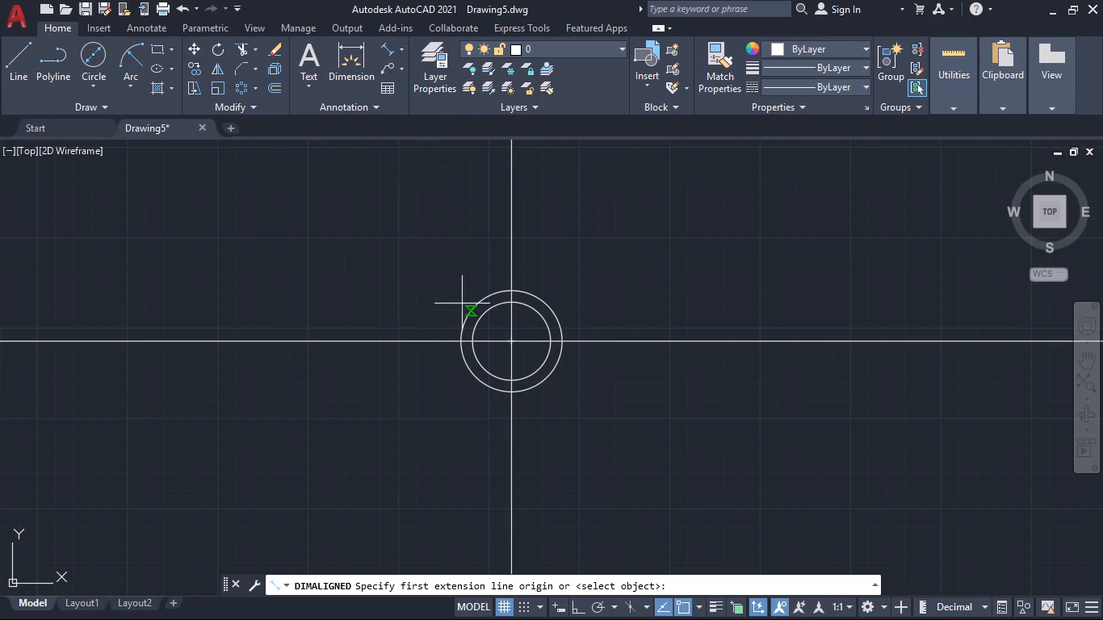
left_click(441, 432)
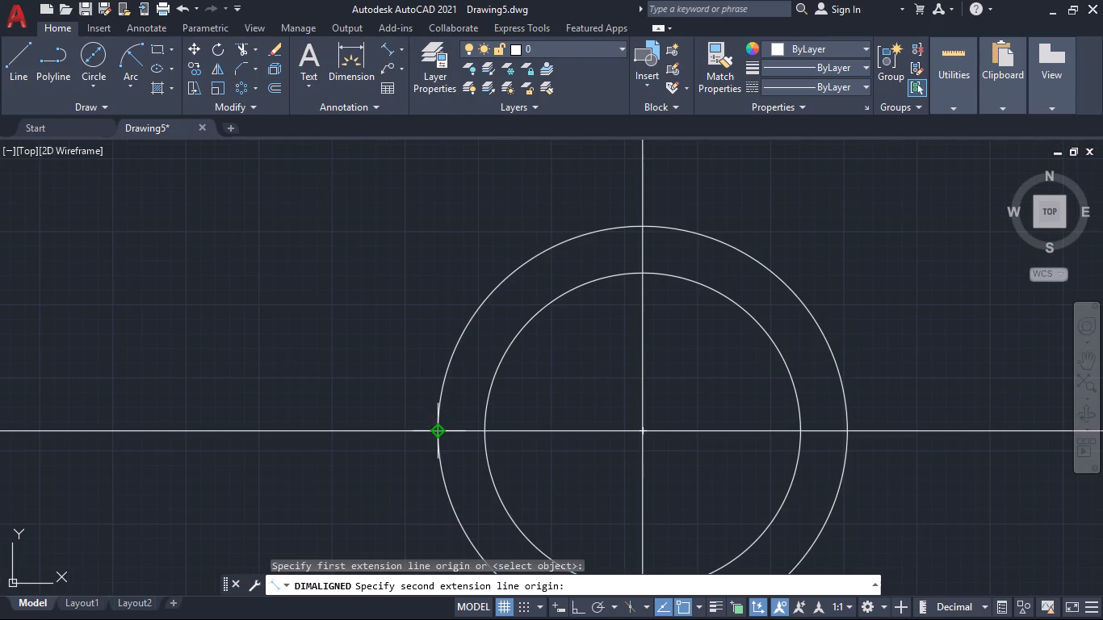
left_click(486, 432)
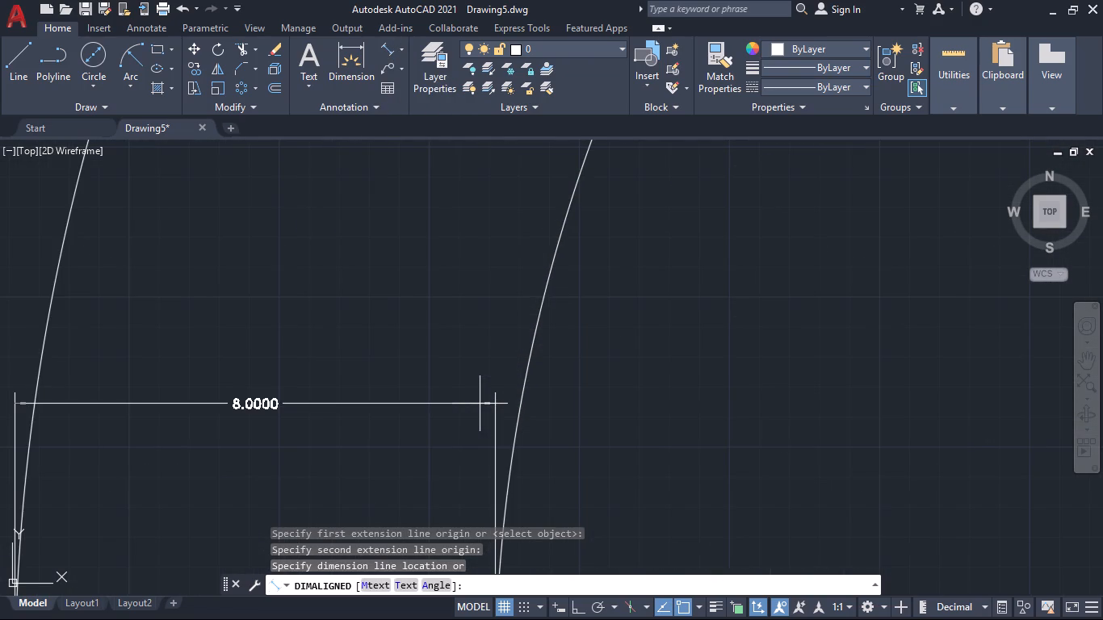
key("Escape")
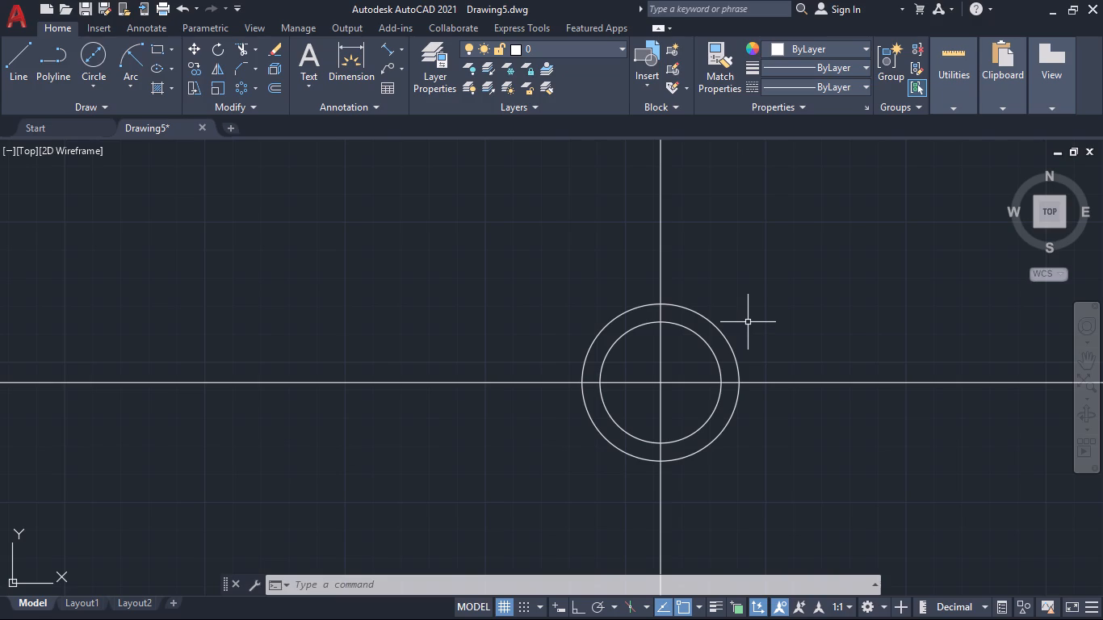
With Ortho on, draw a 40 mm line rightward from the circles' centre, followed by a 45 mm segment straight up.
left_click(15, 61)
left_click(662, 380)
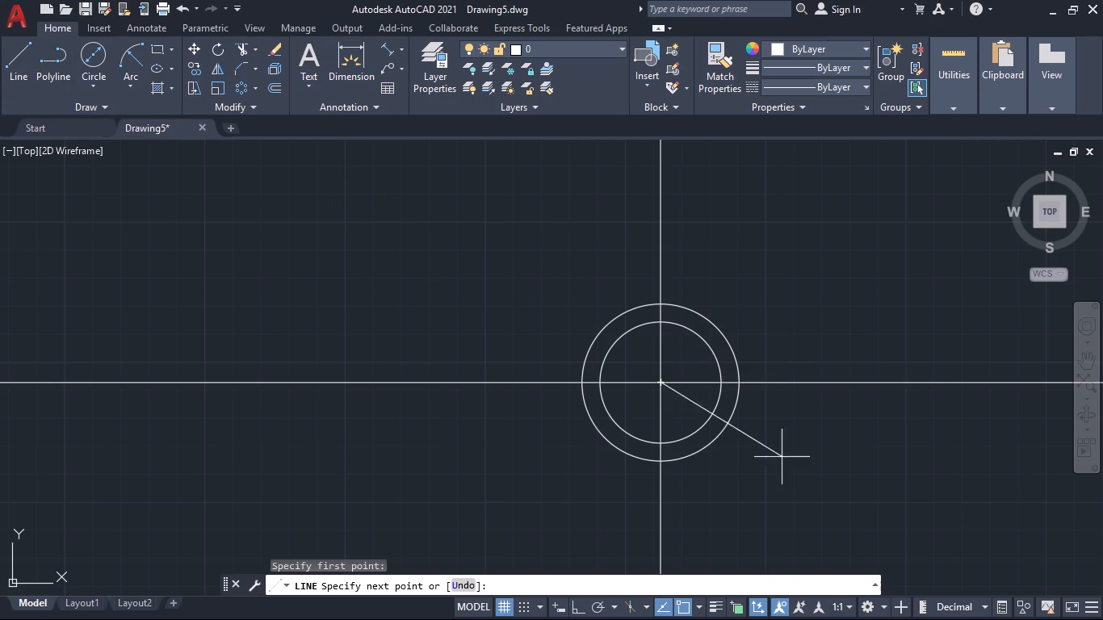
left_click(581, 605)
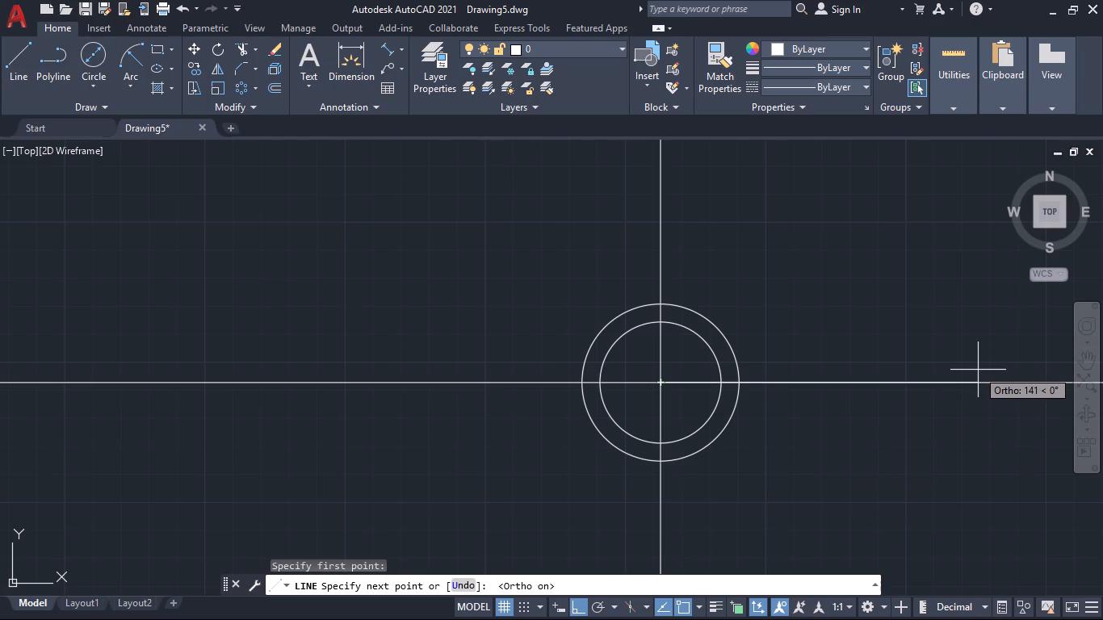
type("40")
key("Return")
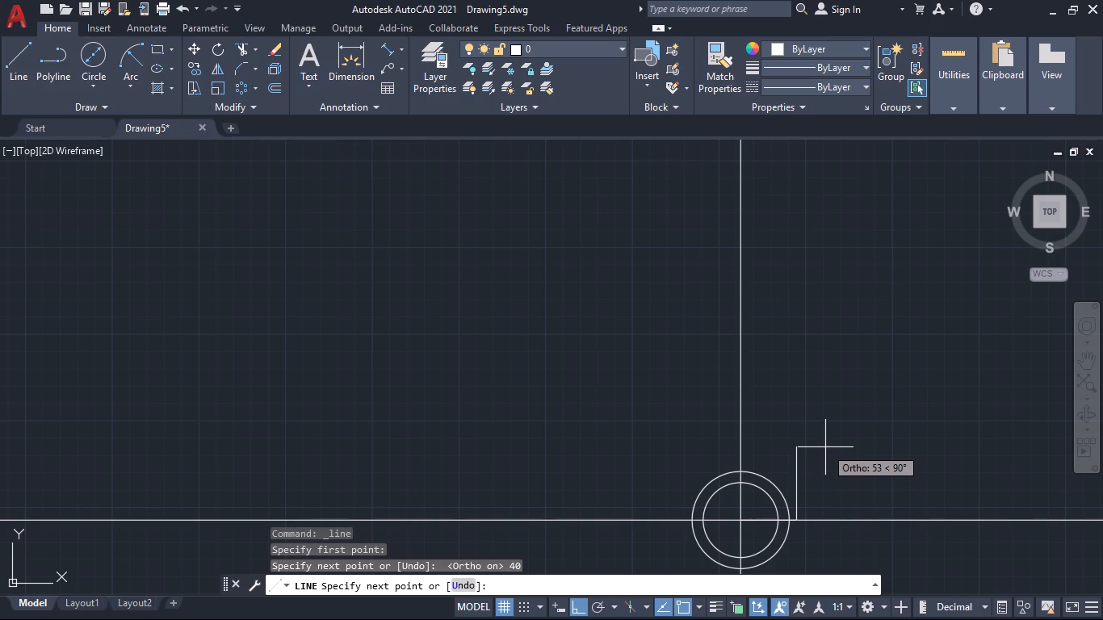
type("45")
key("Return")
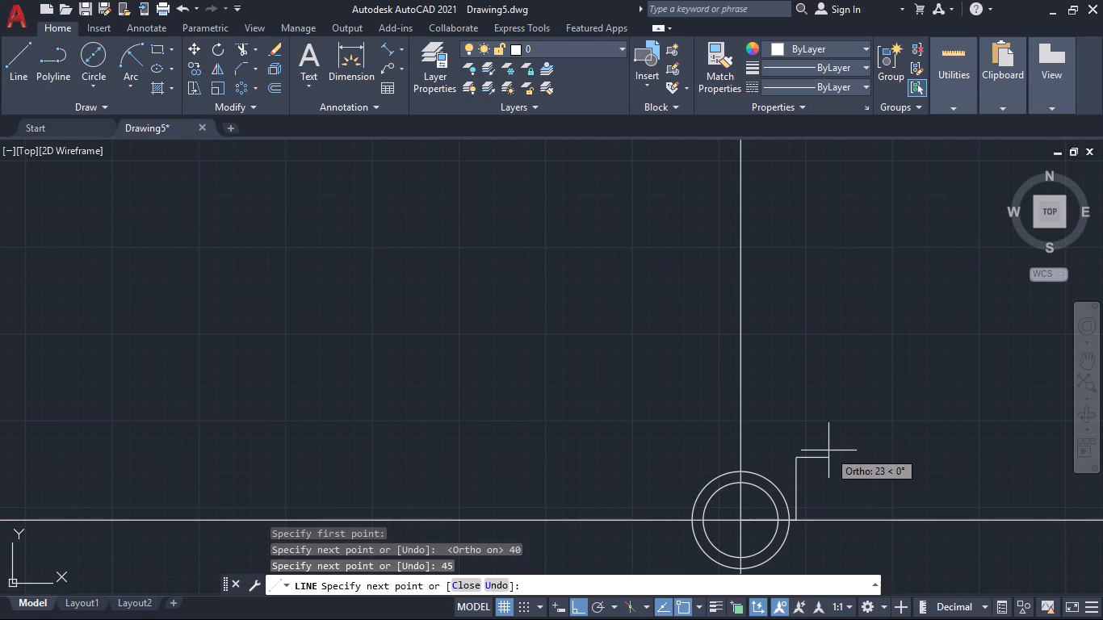
key("space")
Draw a 55 mm vertical line up from the end of the 40 mm line, continued by a short horizontal segment to the right.
key("space")
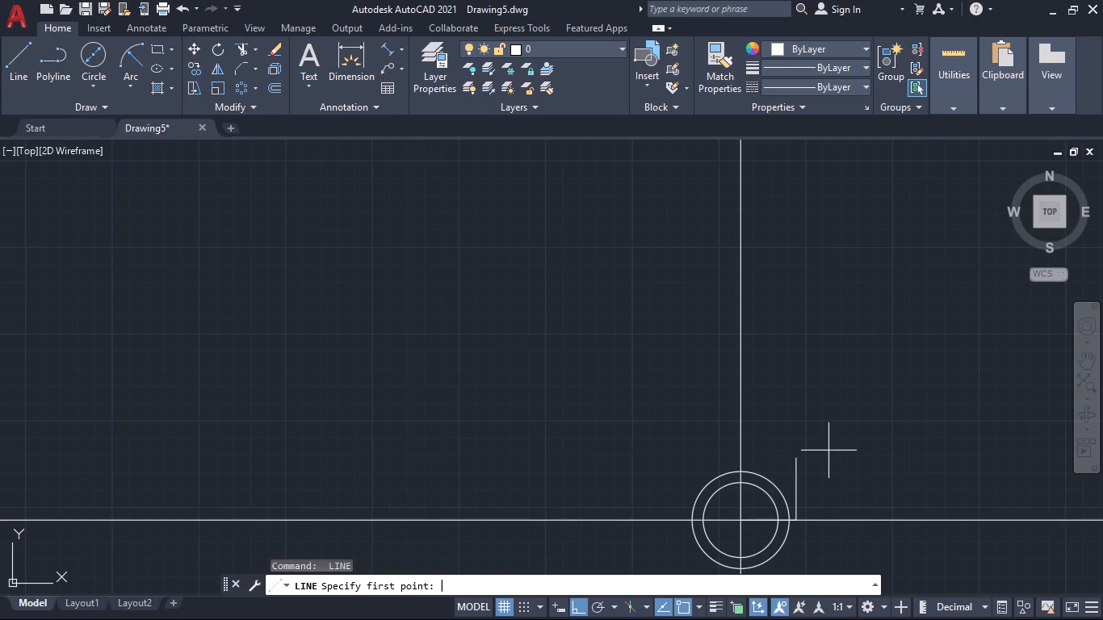
left_click(797, 523)
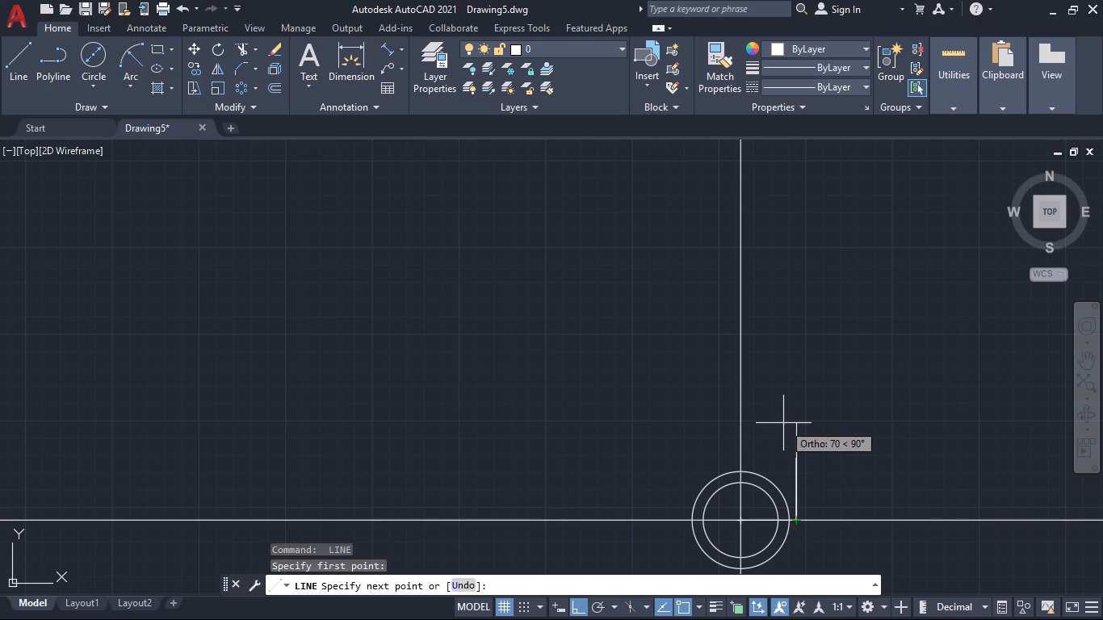
type("55")
key("Return")
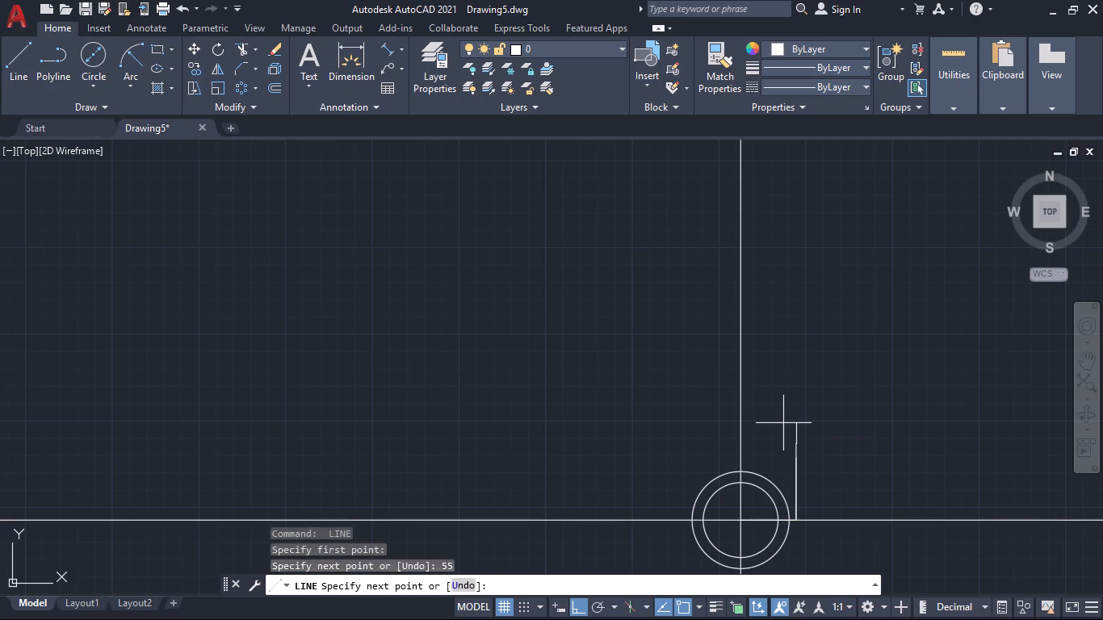
left_click(832, 438)
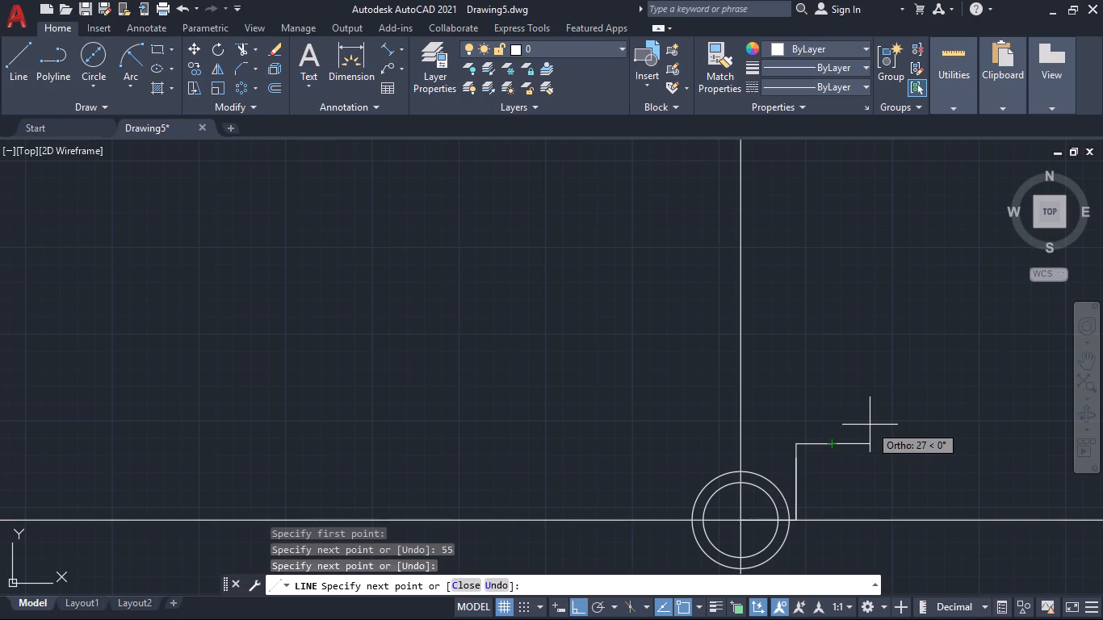
key("Escape")
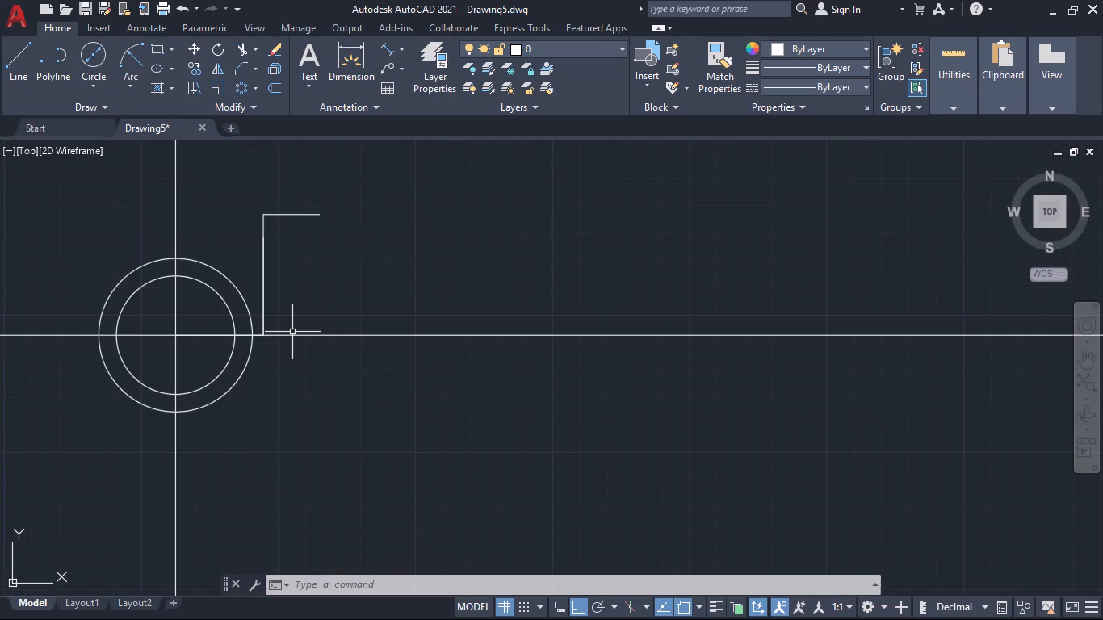
Trim away the halves of both large circles to the right of the vertical construction line.
type("tr")
key("Return")
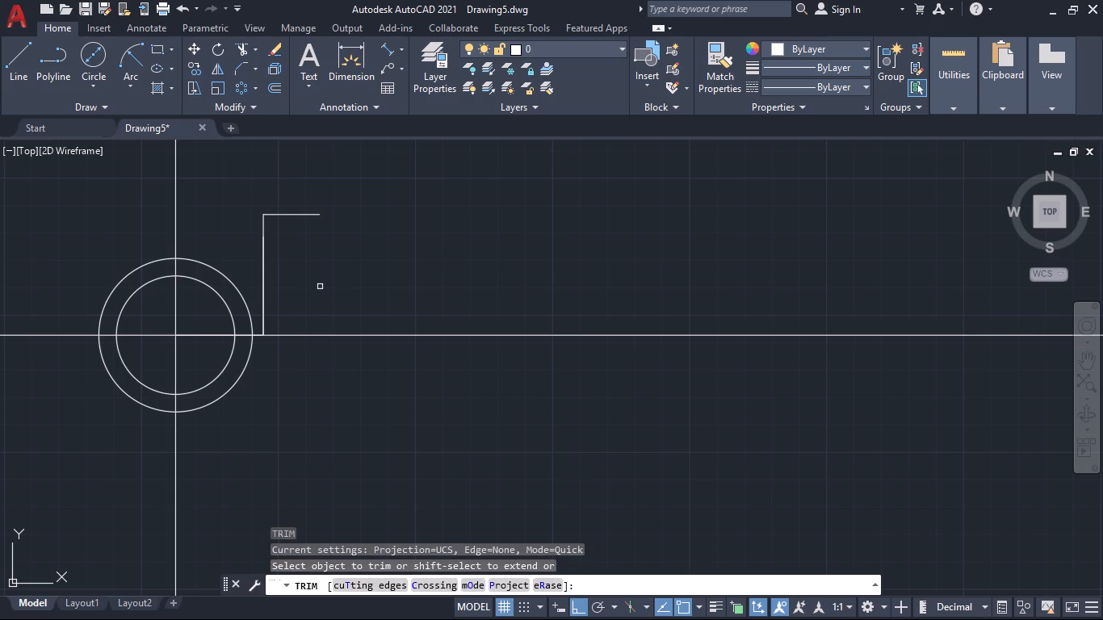
left_click(212, 239)
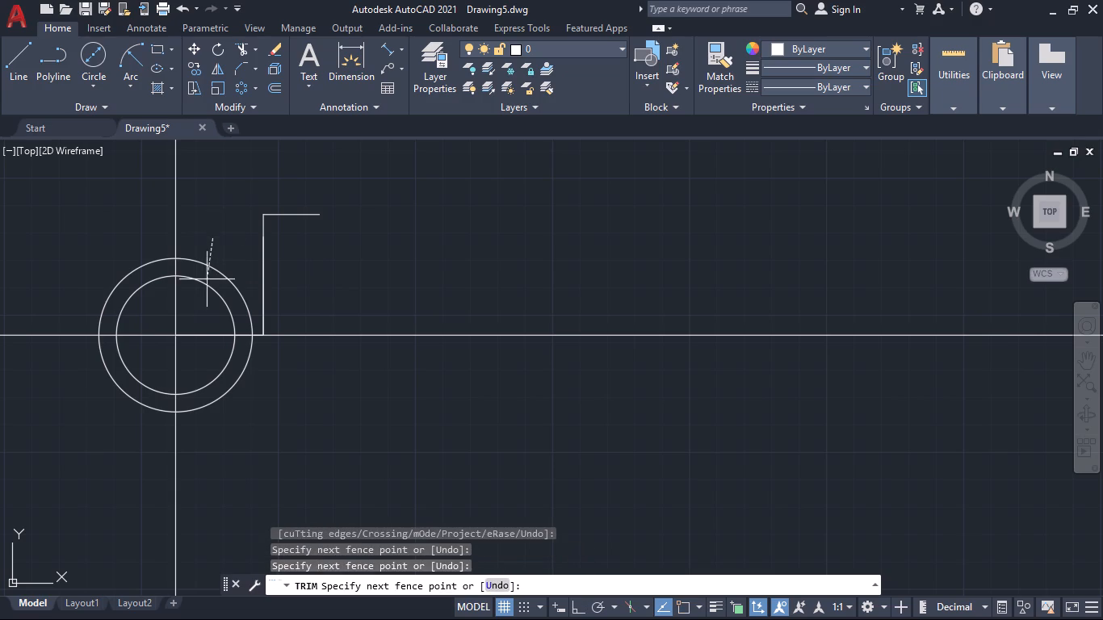
left_click(206, 304)
left_click(210, 350)
left_click(279, 407)
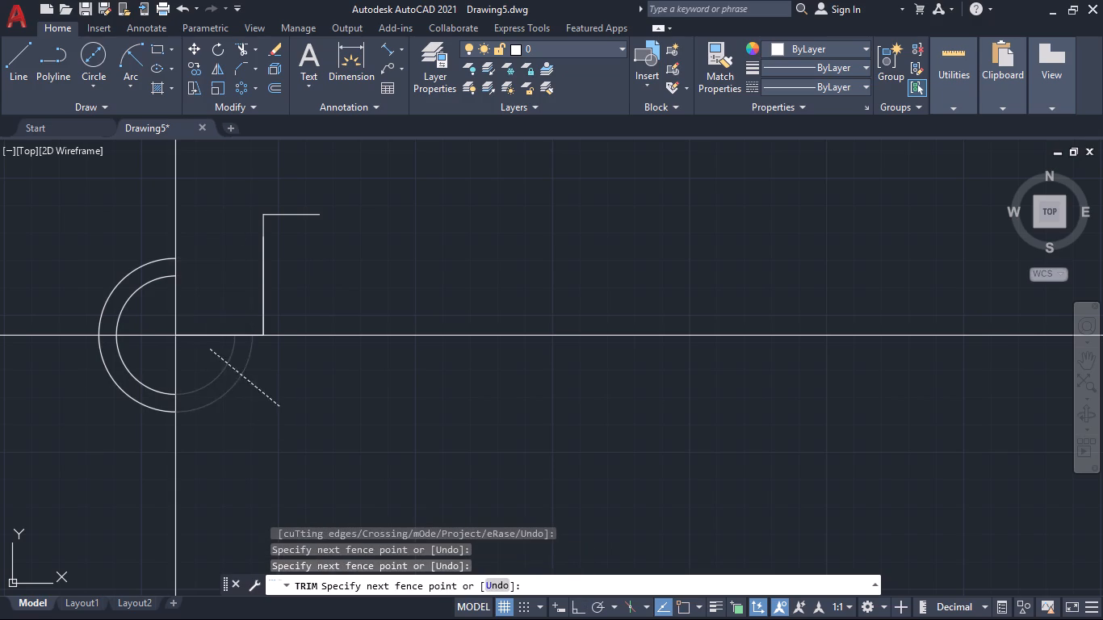
key("Escape")
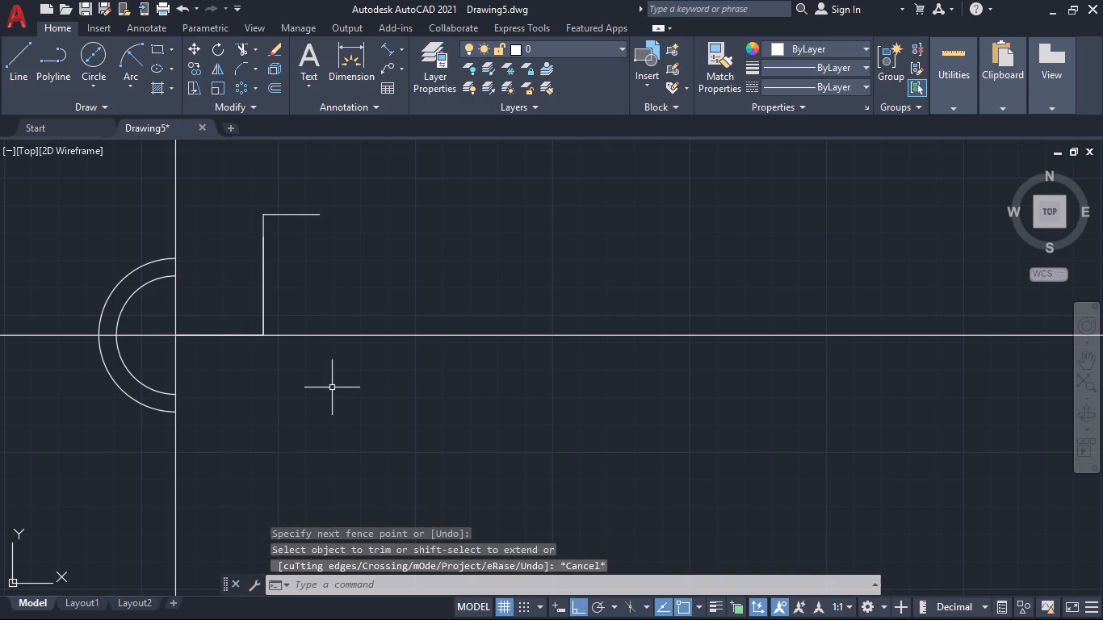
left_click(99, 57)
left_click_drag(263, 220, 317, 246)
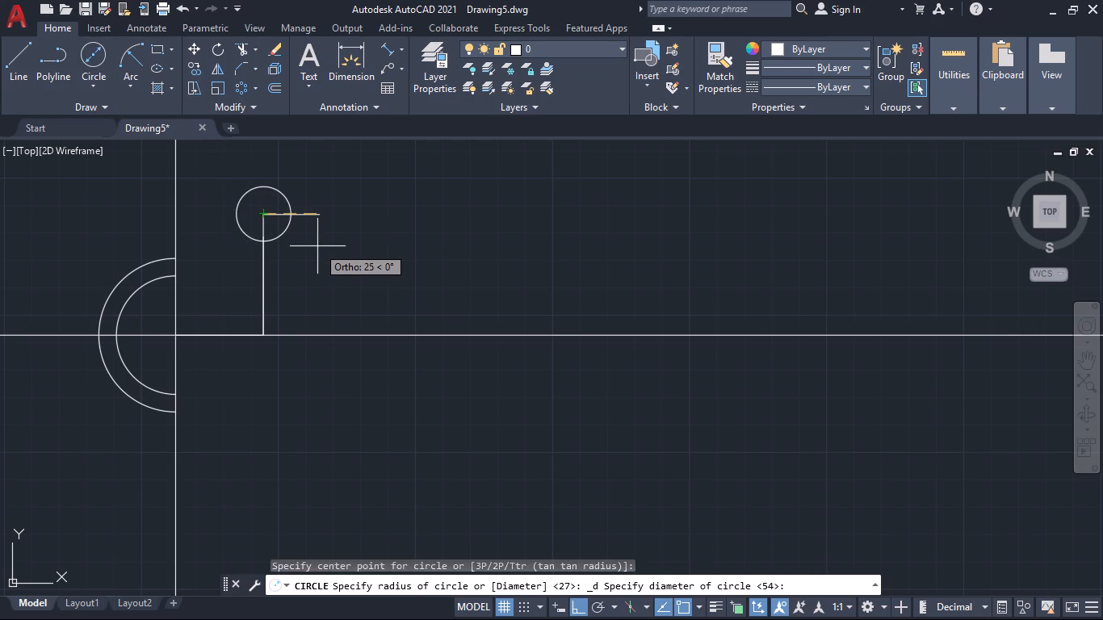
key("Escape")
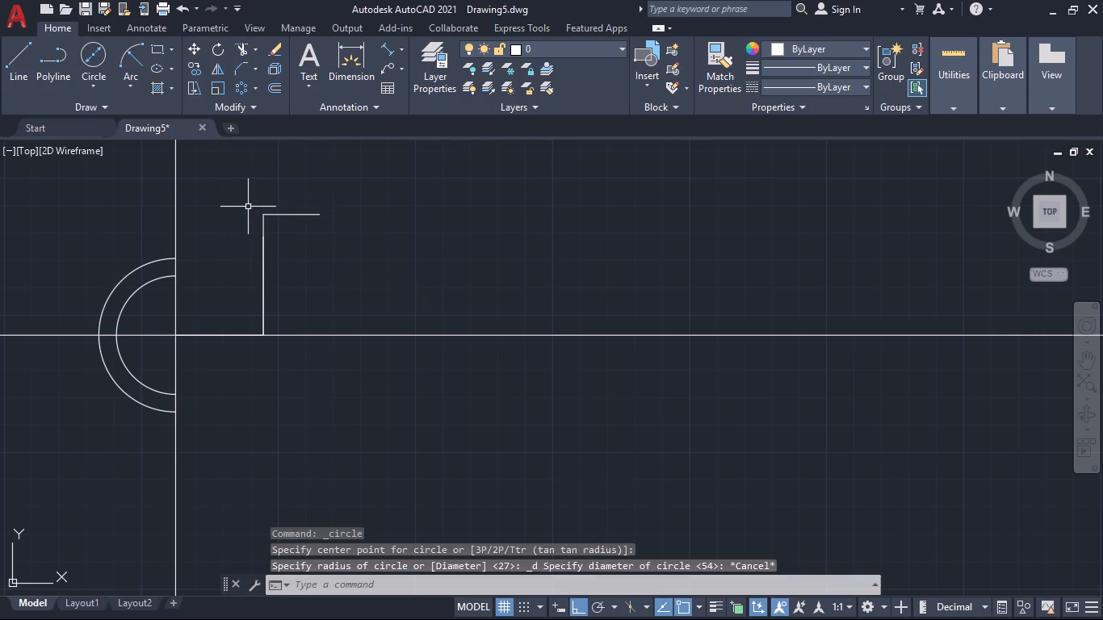
Draw a circle of diameter 20 centred on the upper end of the 55 mm vertical line.
left_click(94, 50)
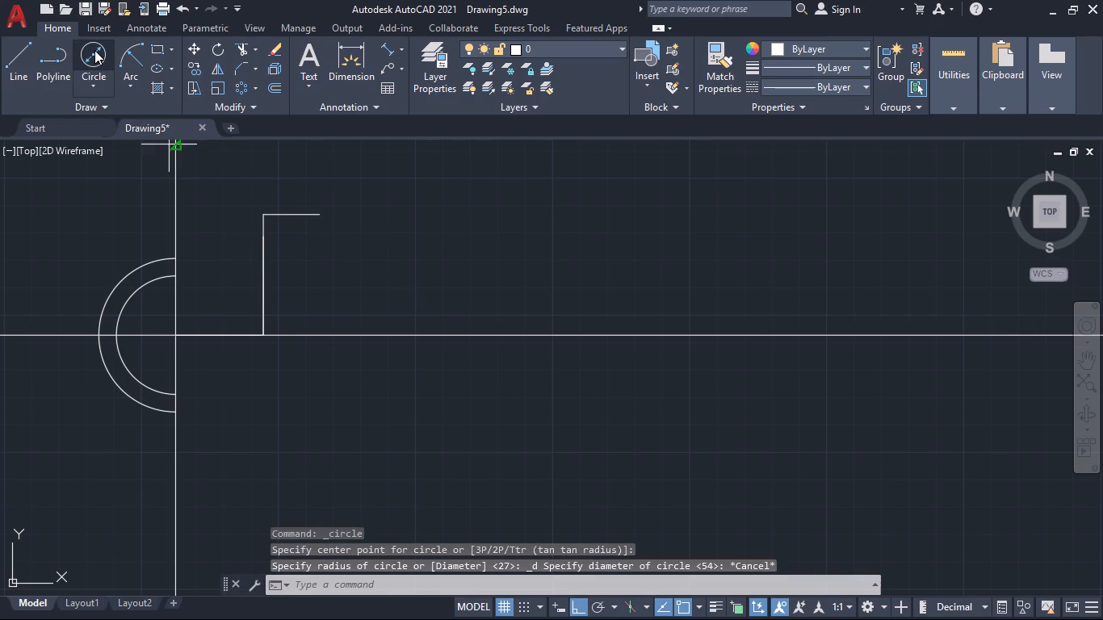
left_click(262, 212)
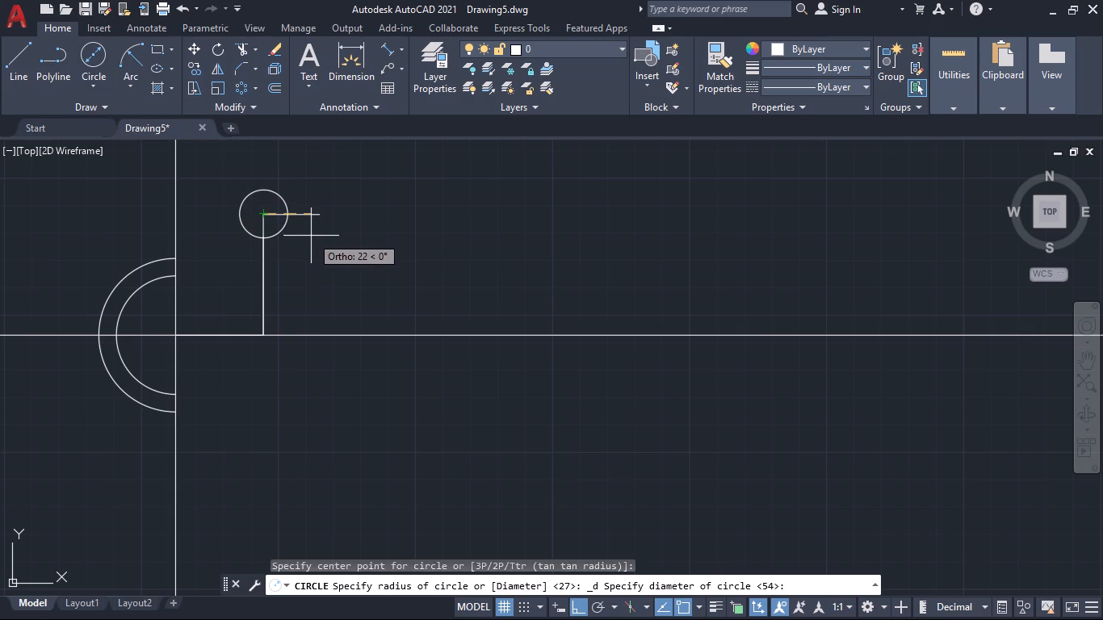
type("20")
key("Return")
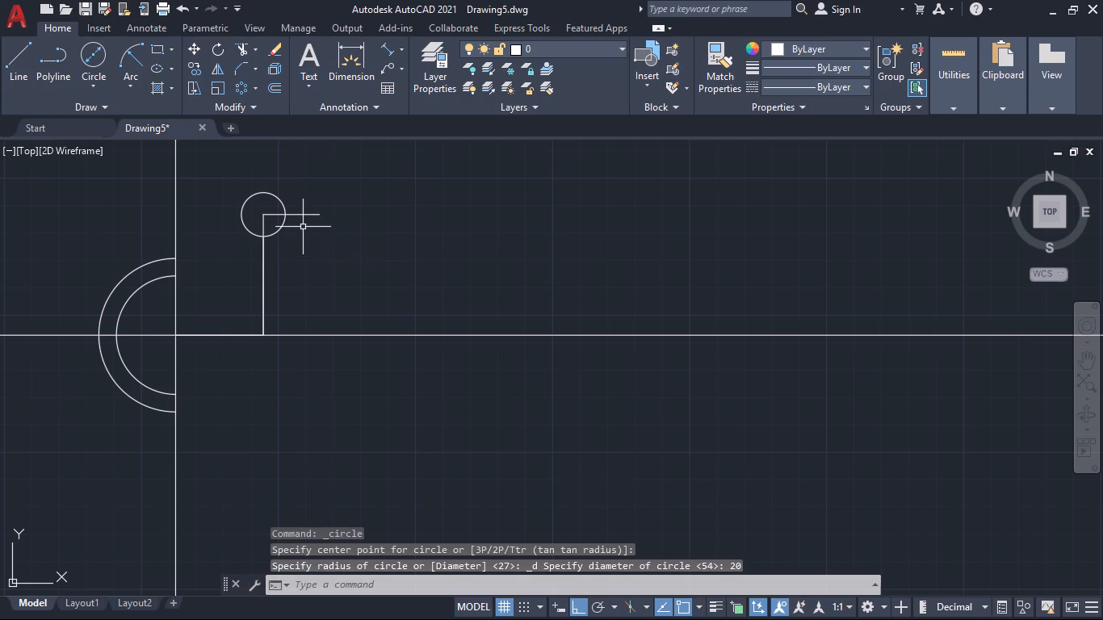
Draw a concentric circle of diameter 12.5 inside the 20 mm circle.
left_click(102, 71)
left_click(96, 57)
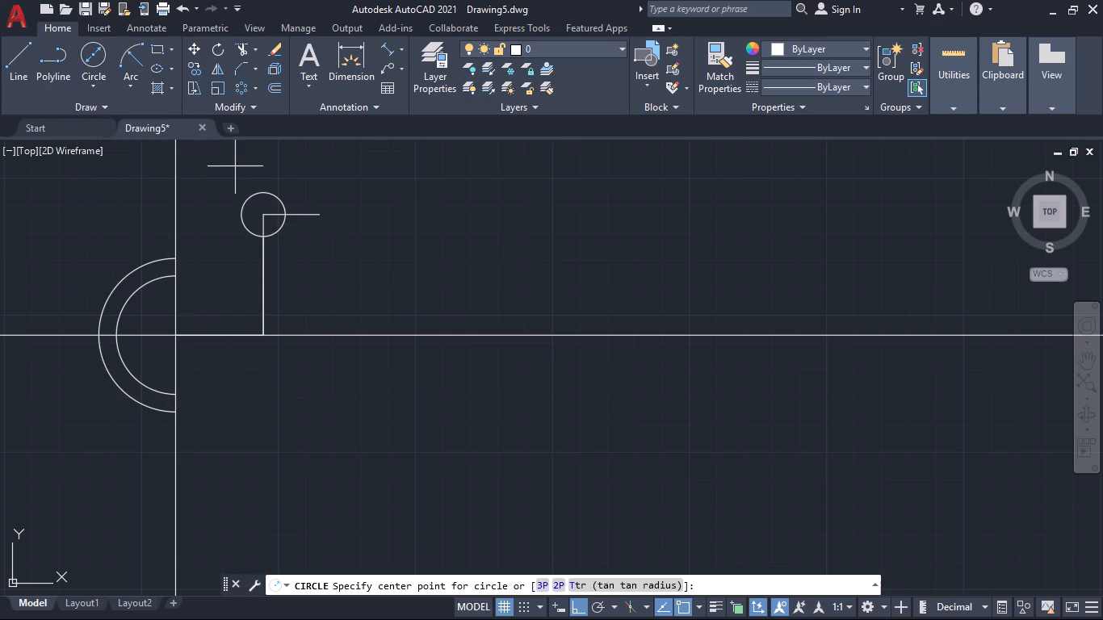
left_click(263, 213)
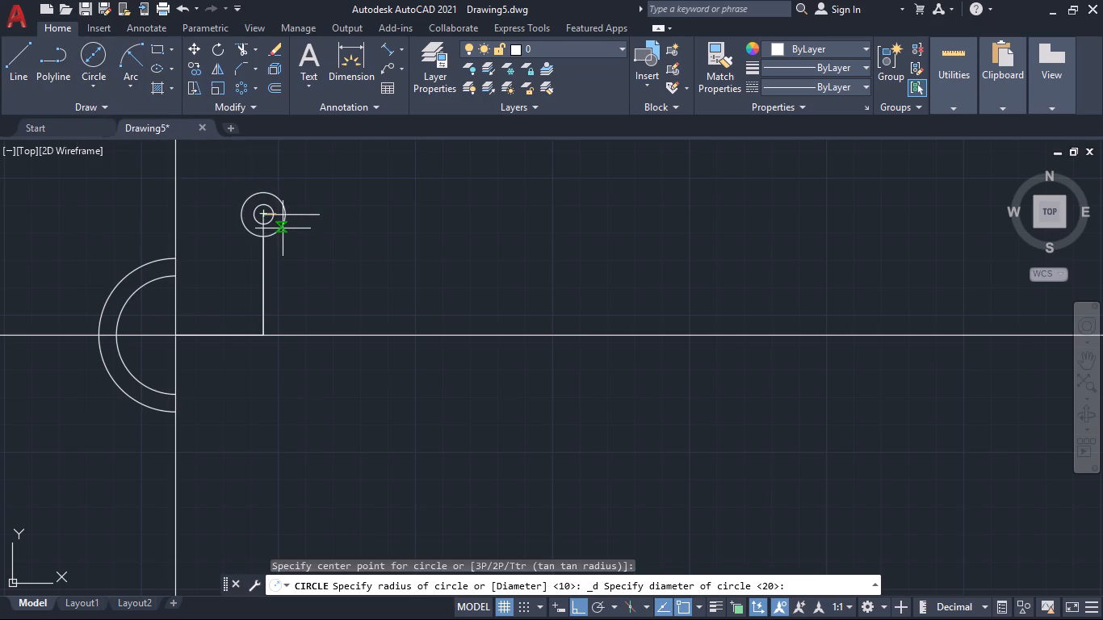
type("12.5")
key("Return")
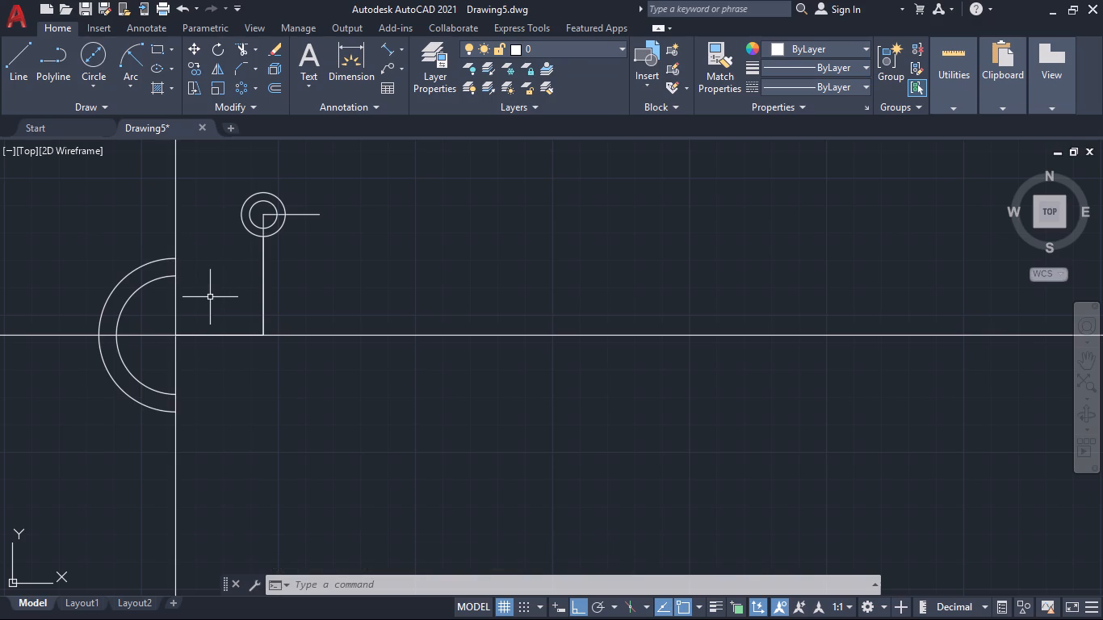
Draw horizontal lines from the upper ends of the outer and inner large arcs across to the 55 mm vertical line.
key("l")
key("Return")
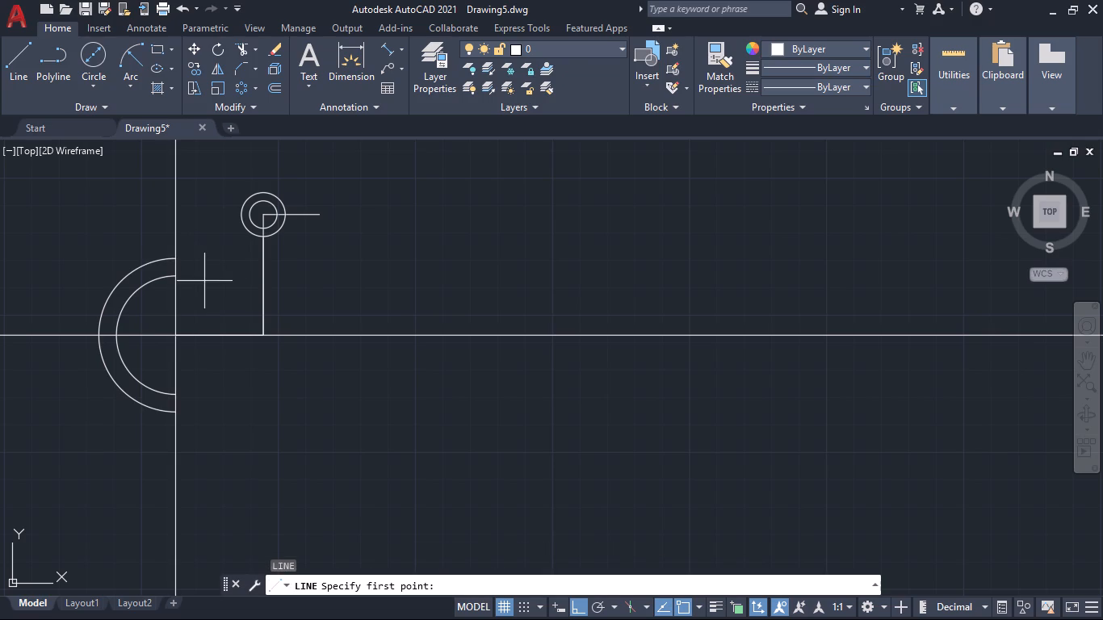
left_click(176, 258)
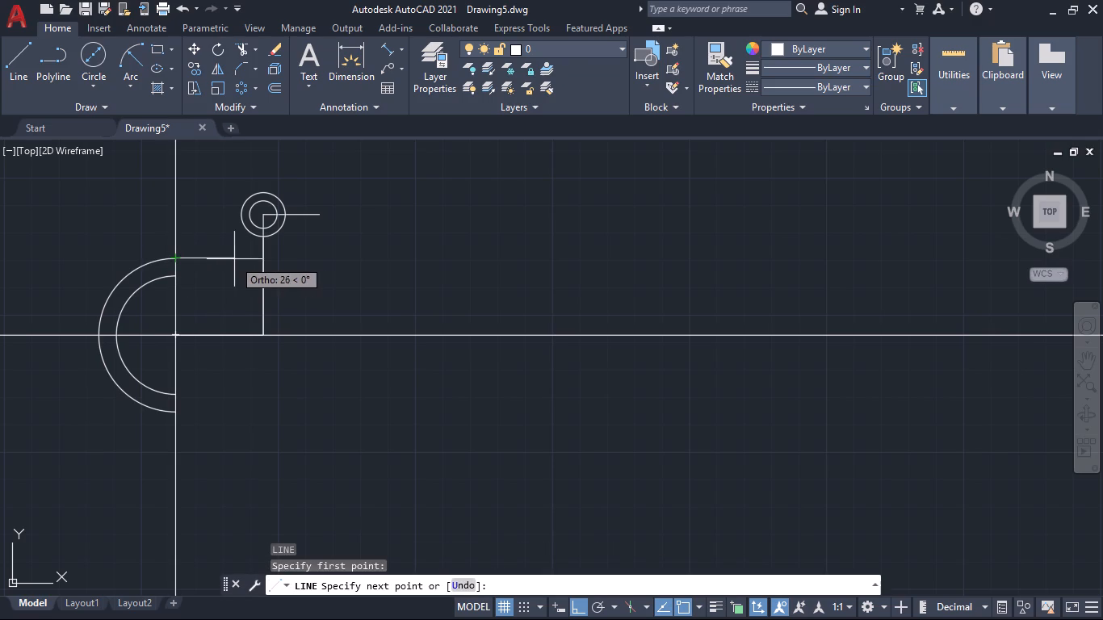
left_click(261, 257)
key("space")
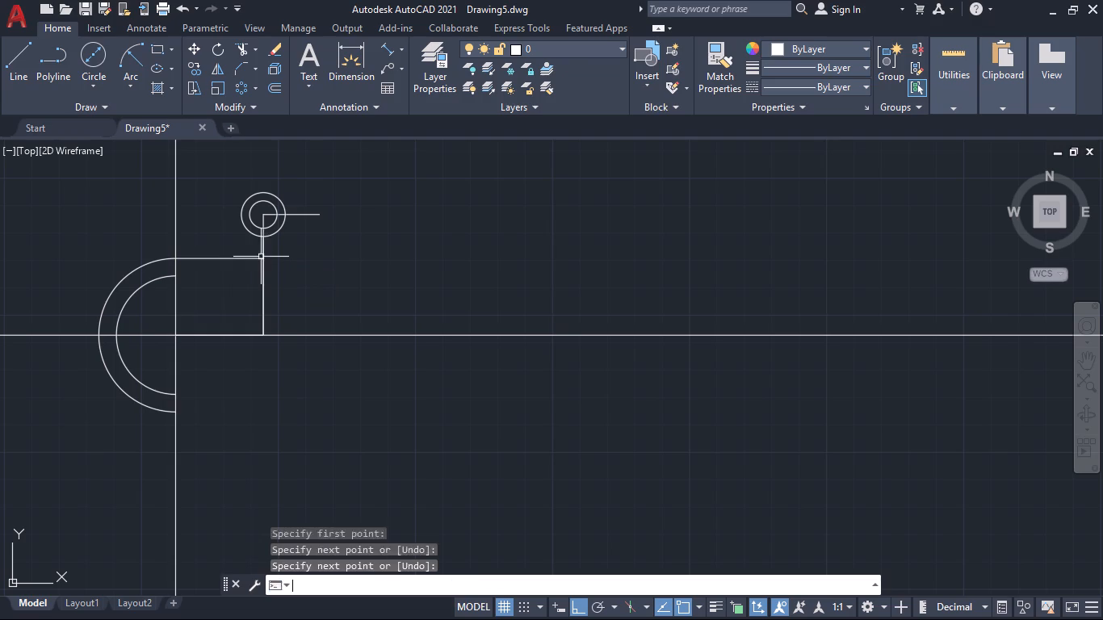
key("space")
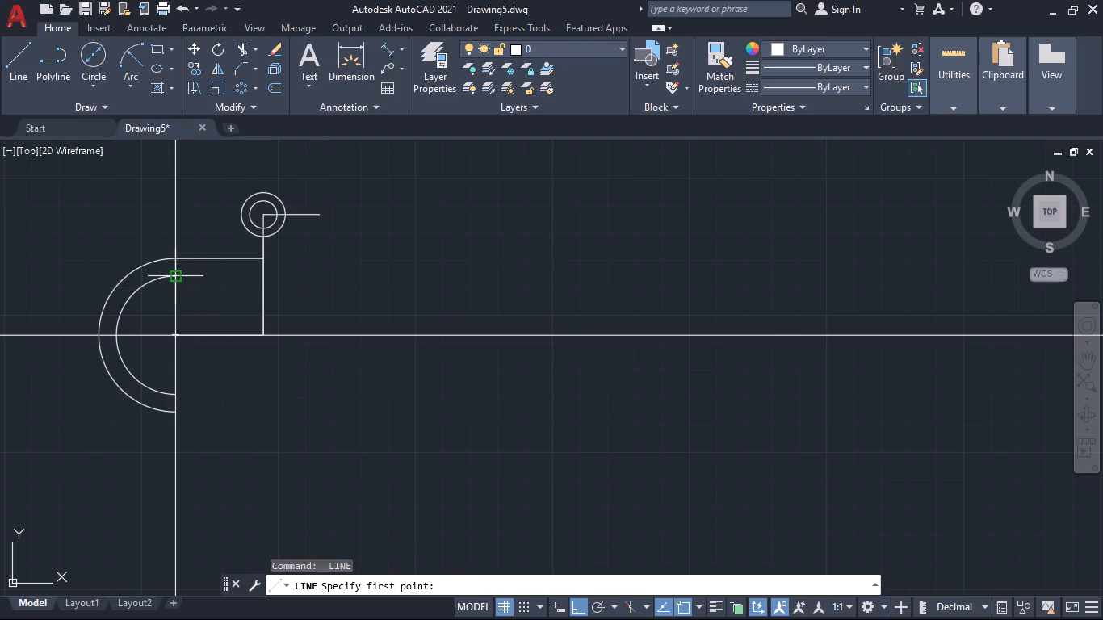
left_click(176, 279)
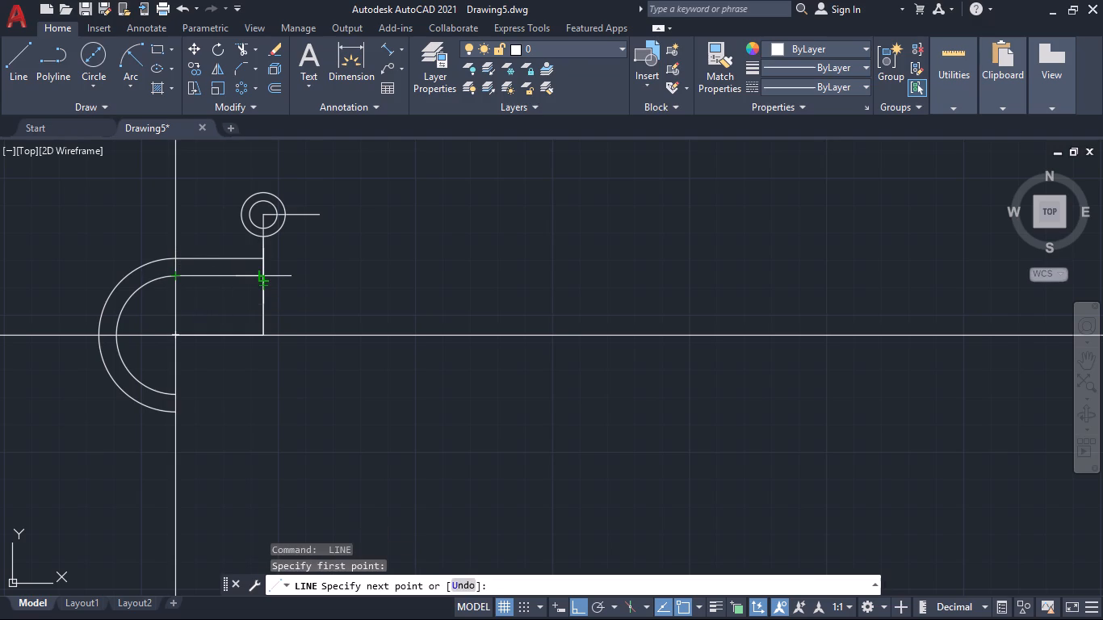
left_click(262, 275)
key("space")
Draw a horizontal ray to the left from the top quadrant of the 20 mm circle.
key("space")
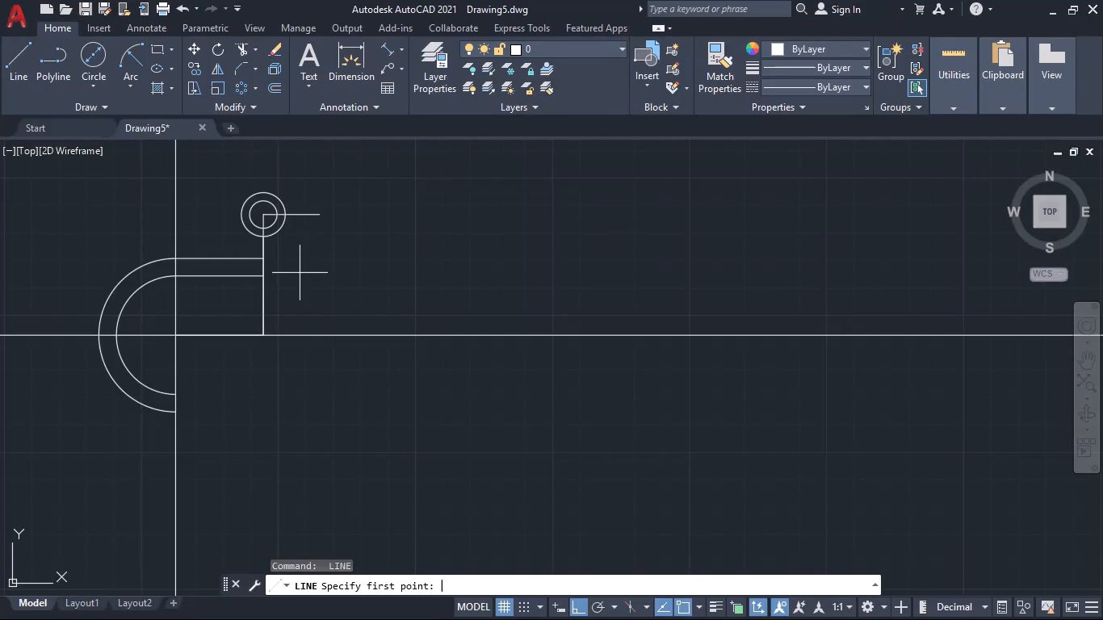
scroll(300, 273, "down", 4, "ctrl")
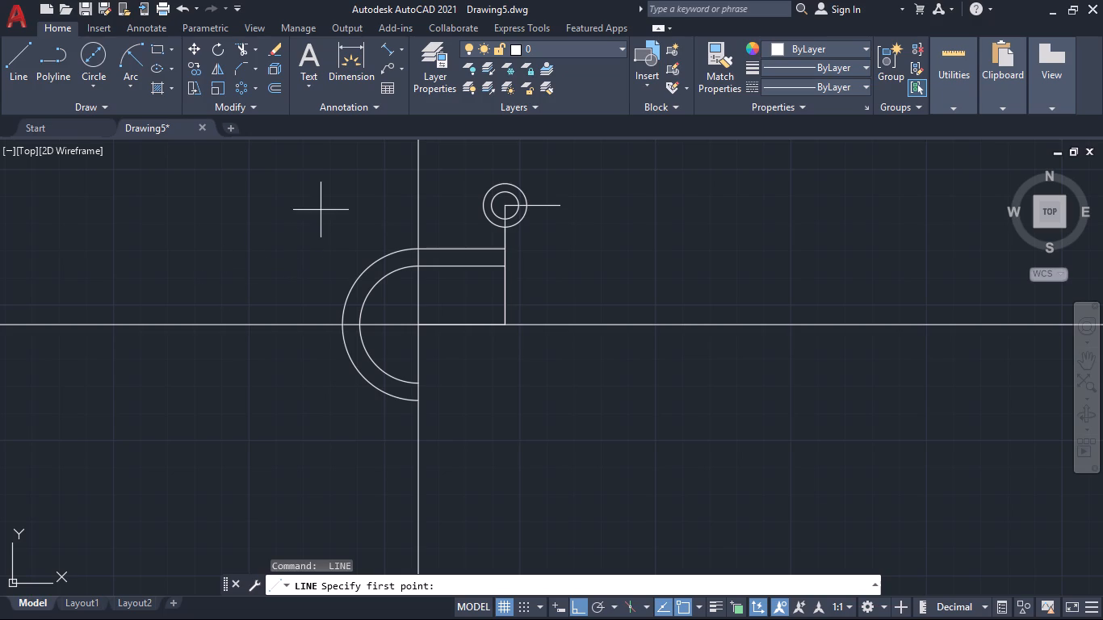
left_click(102, 106)
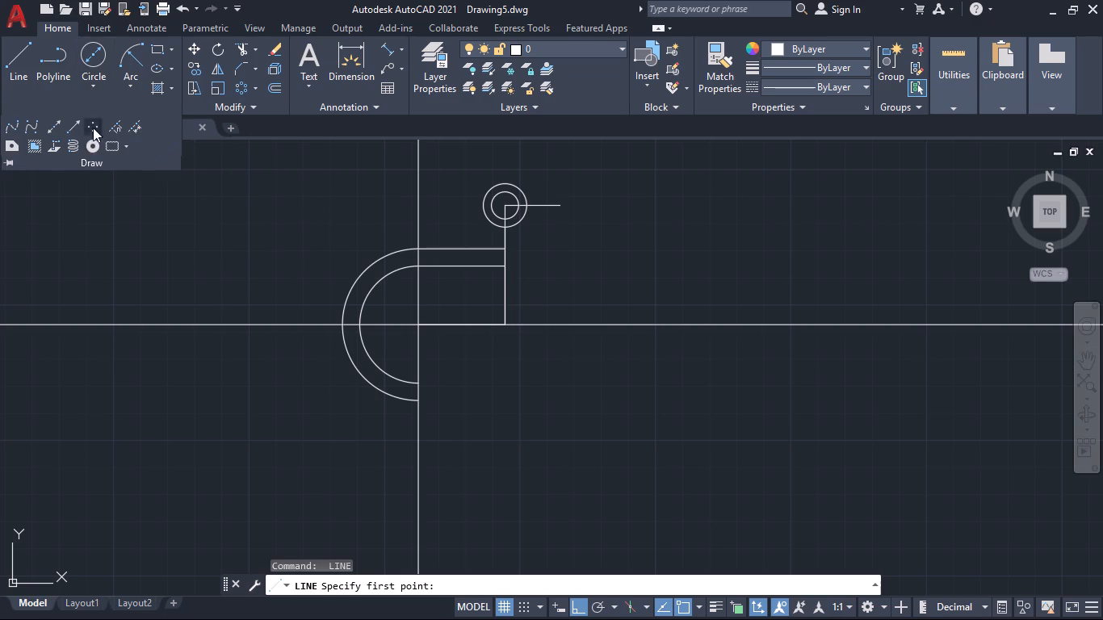
left_click(74, 119)
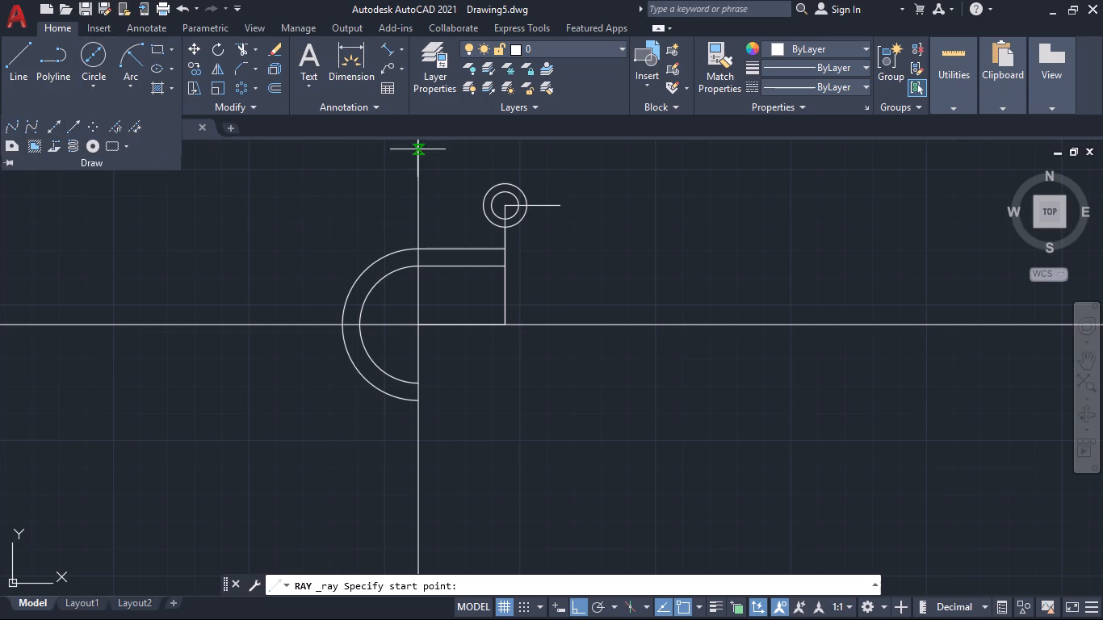
left_click(508, 182)
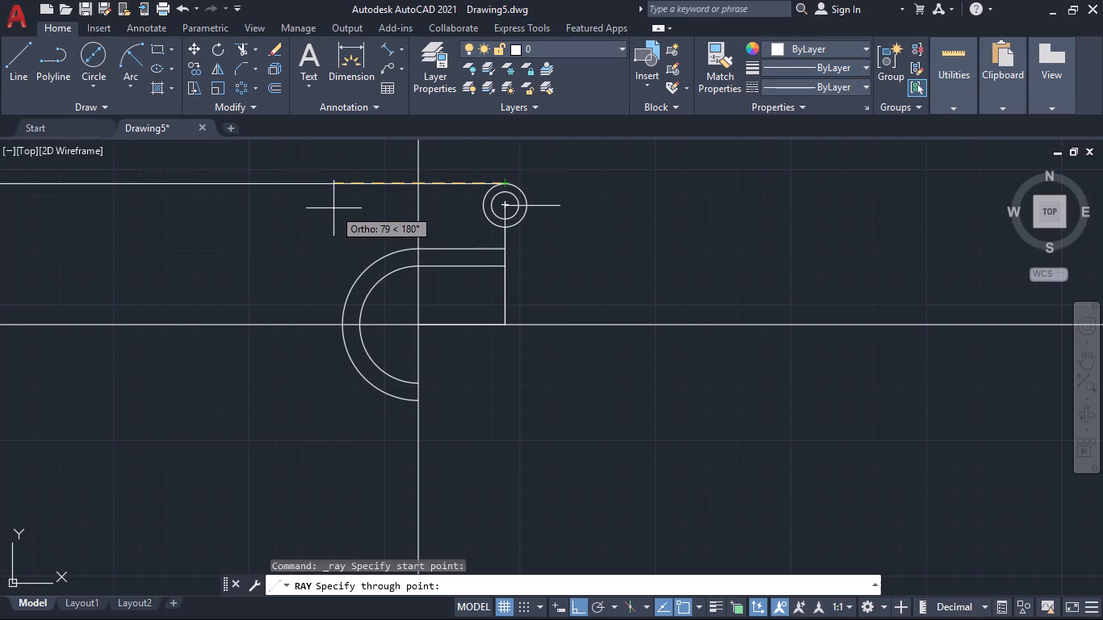
left_click(276, 207)
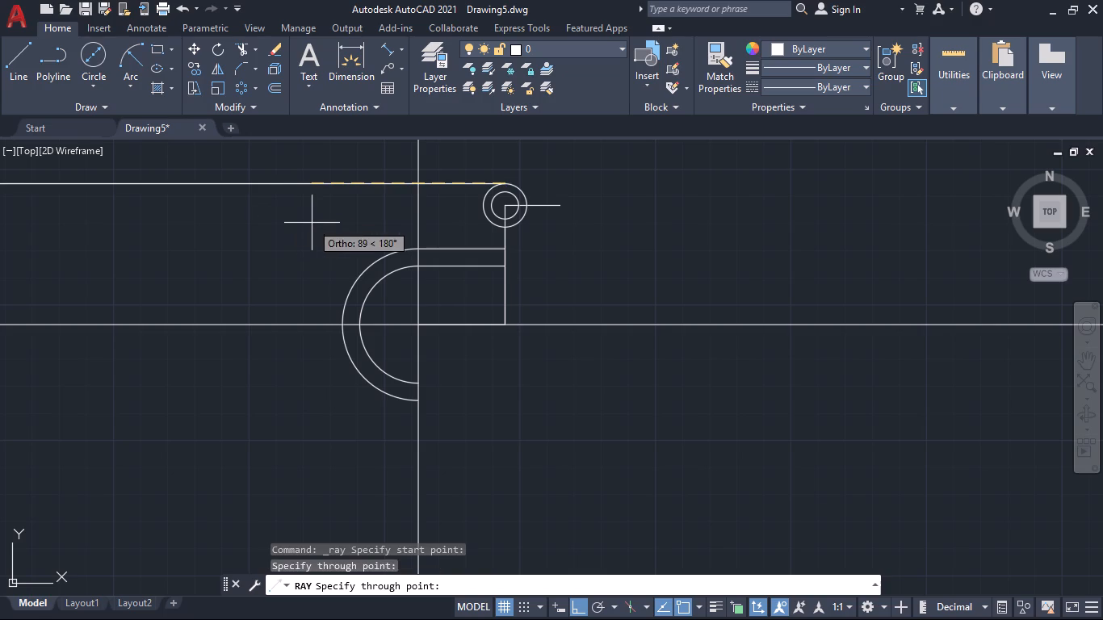
key("space")
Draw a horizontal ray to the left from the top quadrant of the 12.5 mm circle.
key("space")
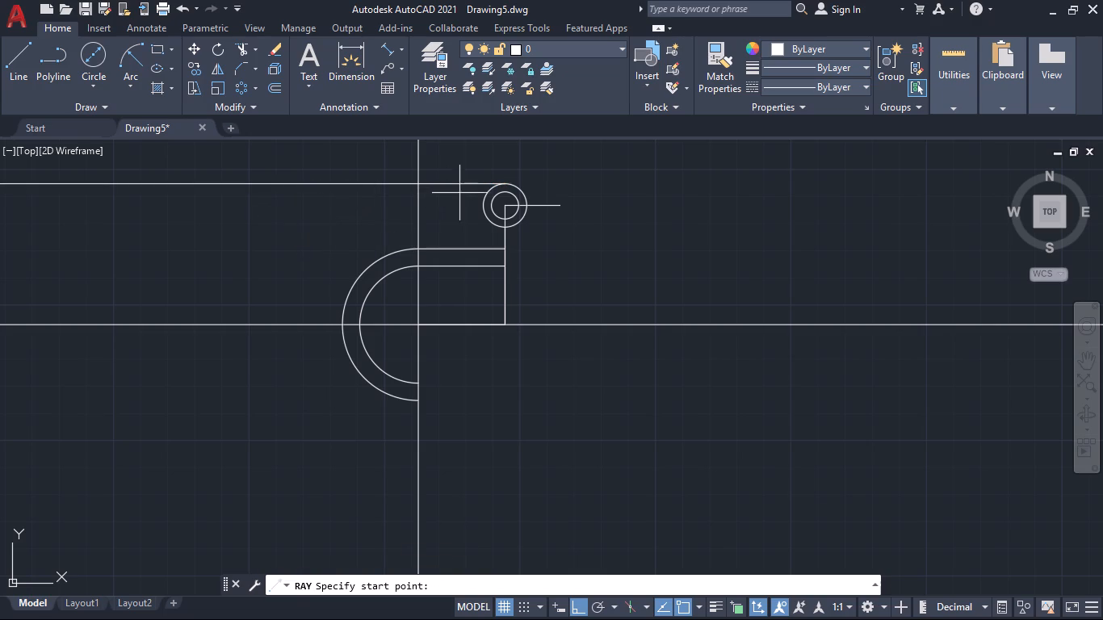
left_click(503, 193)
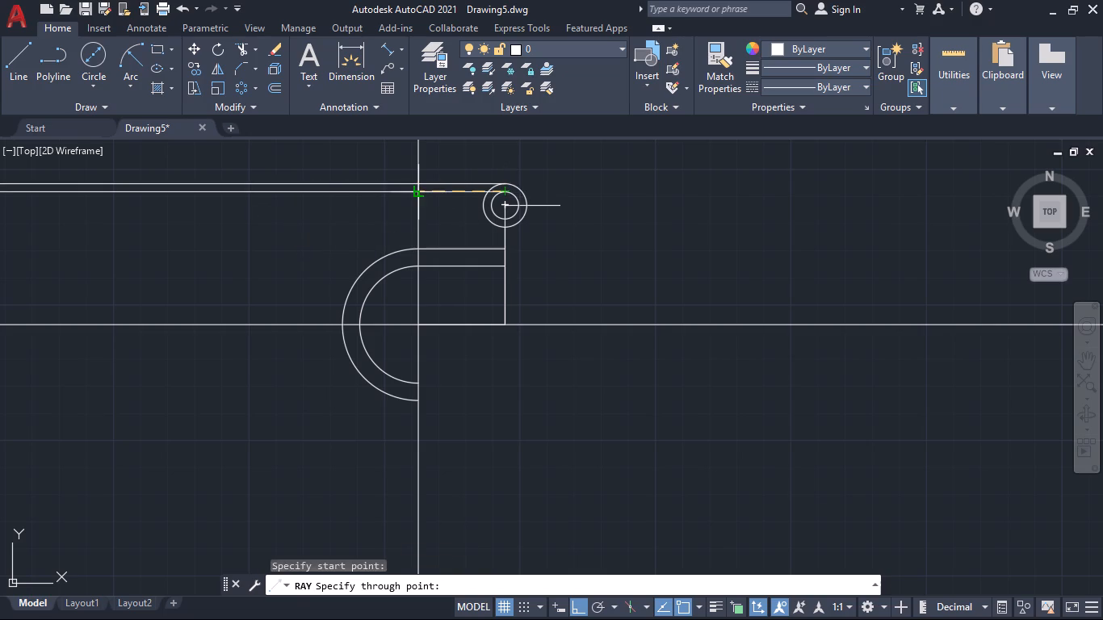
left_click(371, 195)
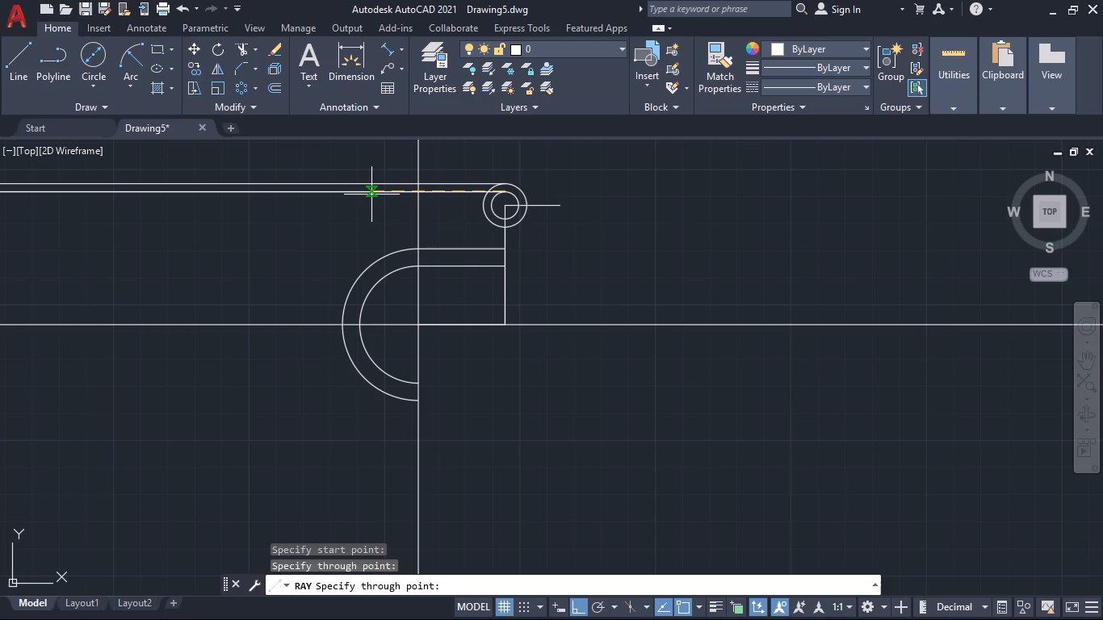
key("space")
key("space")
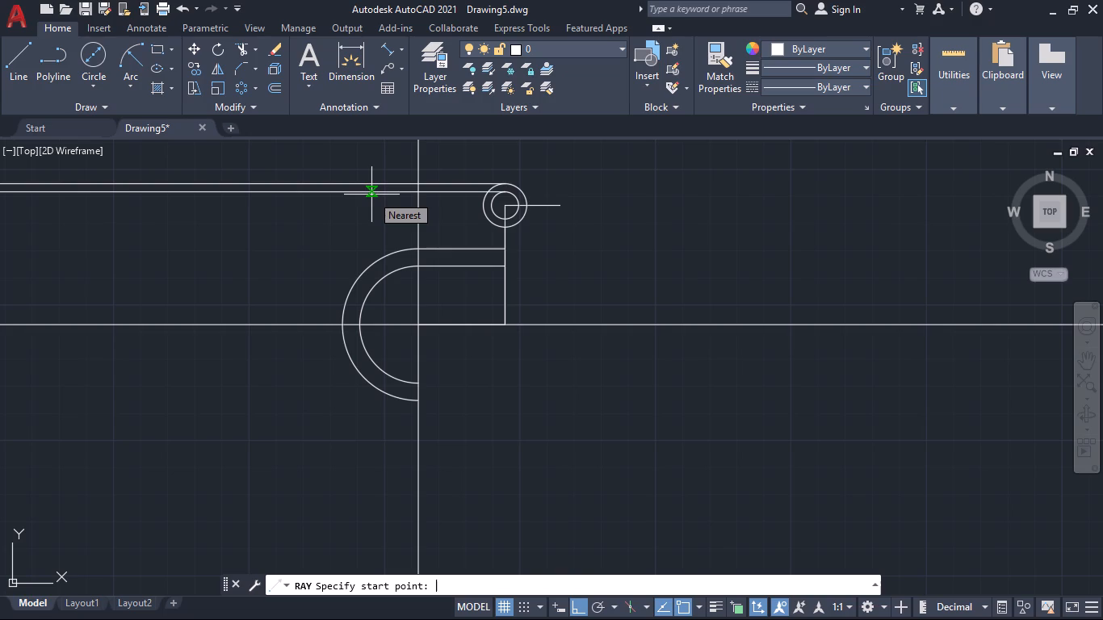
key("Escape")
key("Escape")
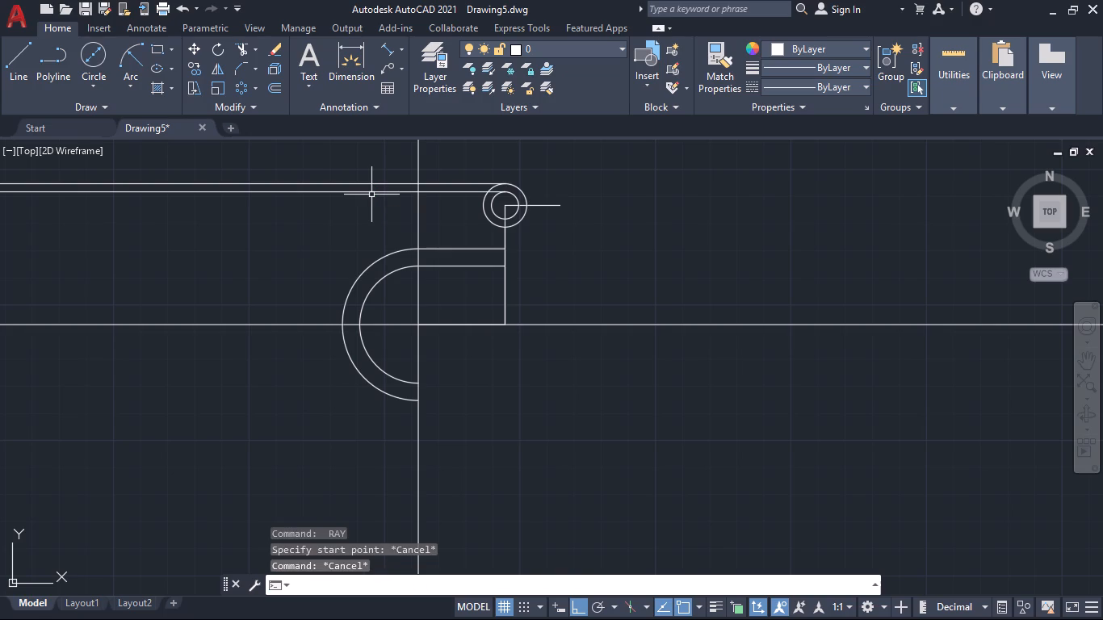
Erase all the drawn bracket geometry, including the arcs, lines, small circles, rays and construction lines.
left_click(684, 478)
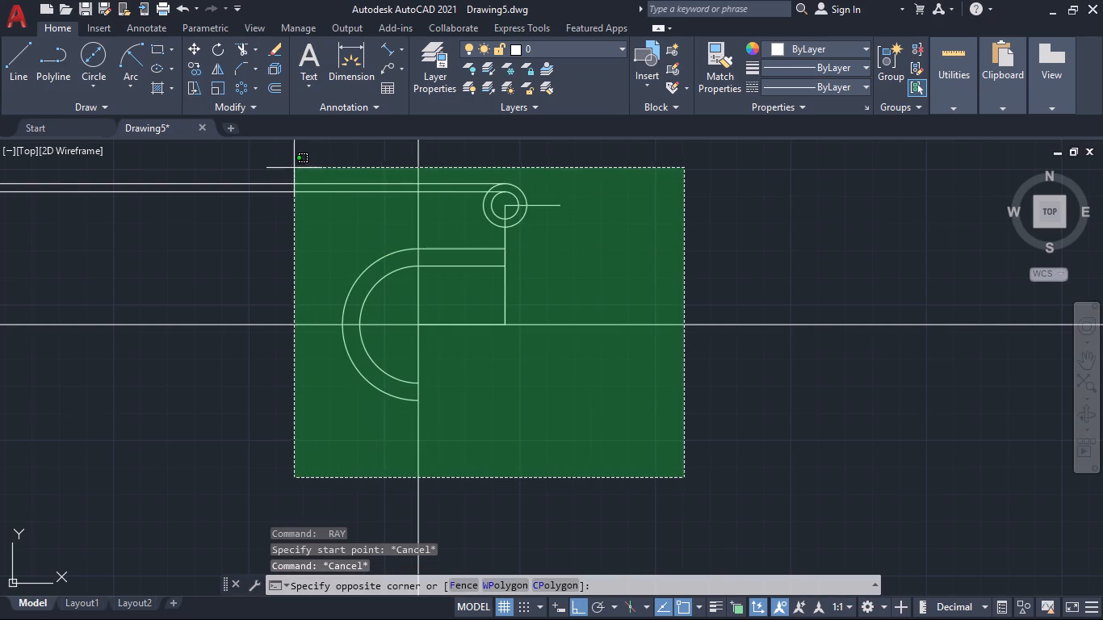
left_click(285, 165)
key("Delete")
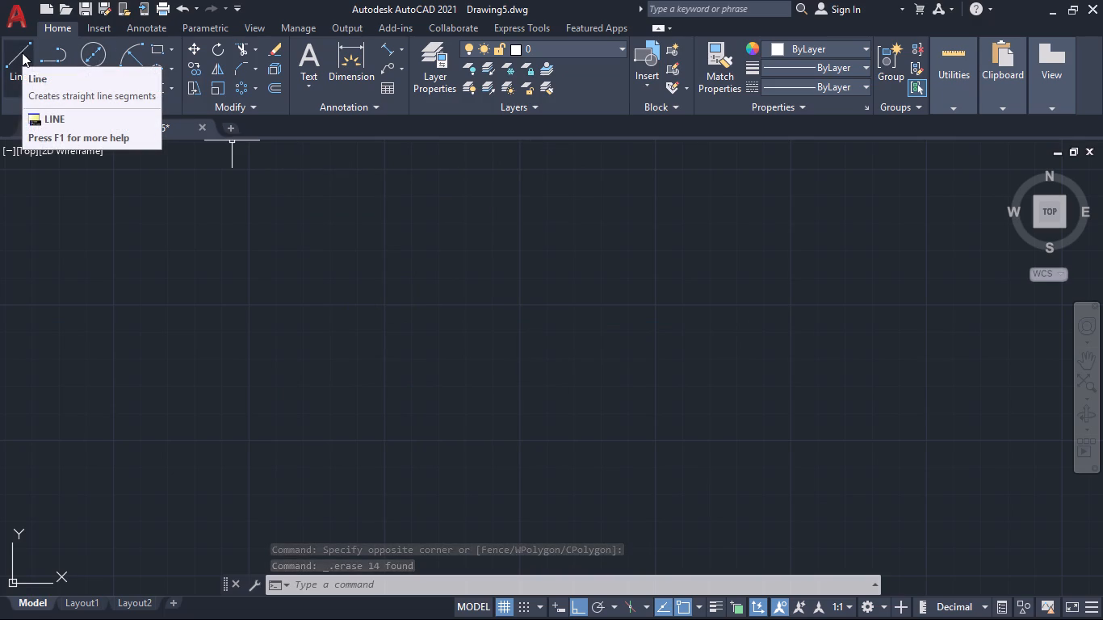
Draw a circle of diameter 70 in the empty drawing area.
left_click(90, 56)
left_click(445, 272)
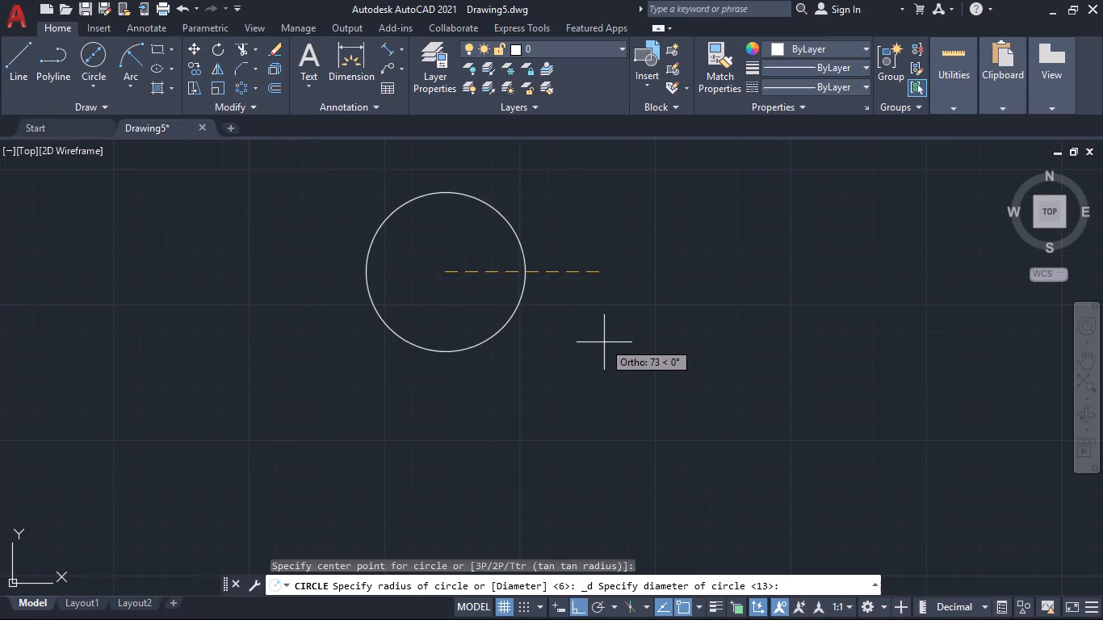
type("70")
key("Return")
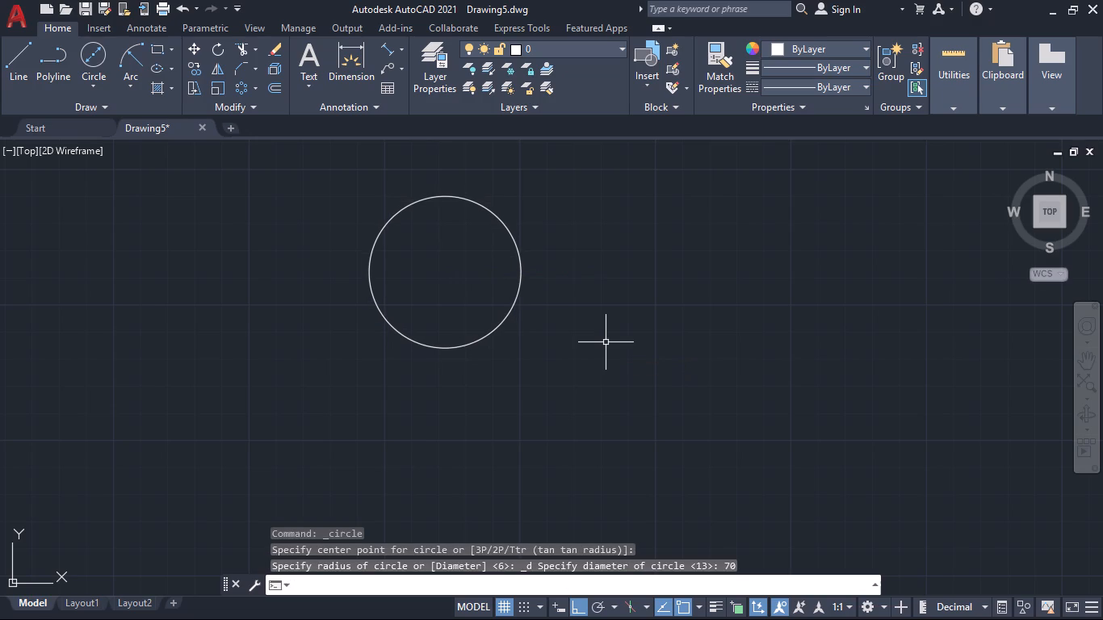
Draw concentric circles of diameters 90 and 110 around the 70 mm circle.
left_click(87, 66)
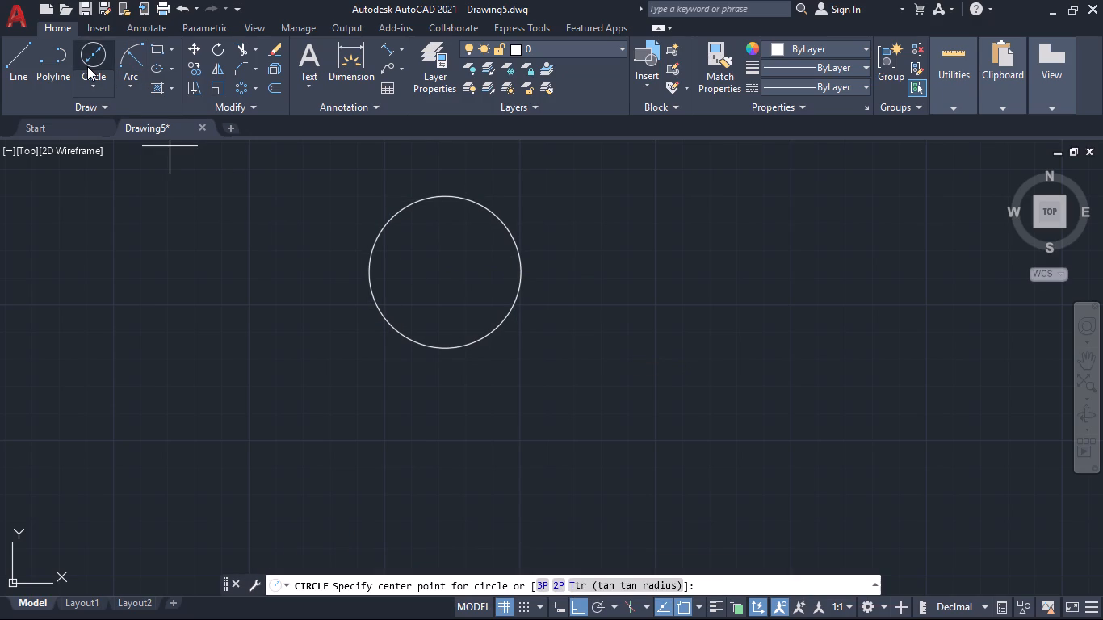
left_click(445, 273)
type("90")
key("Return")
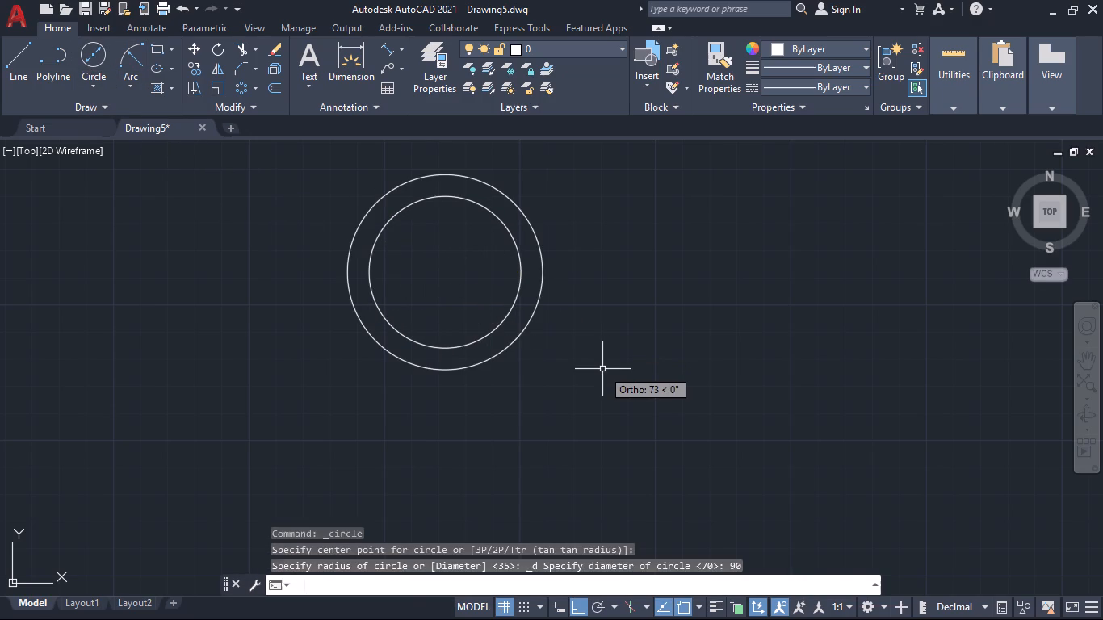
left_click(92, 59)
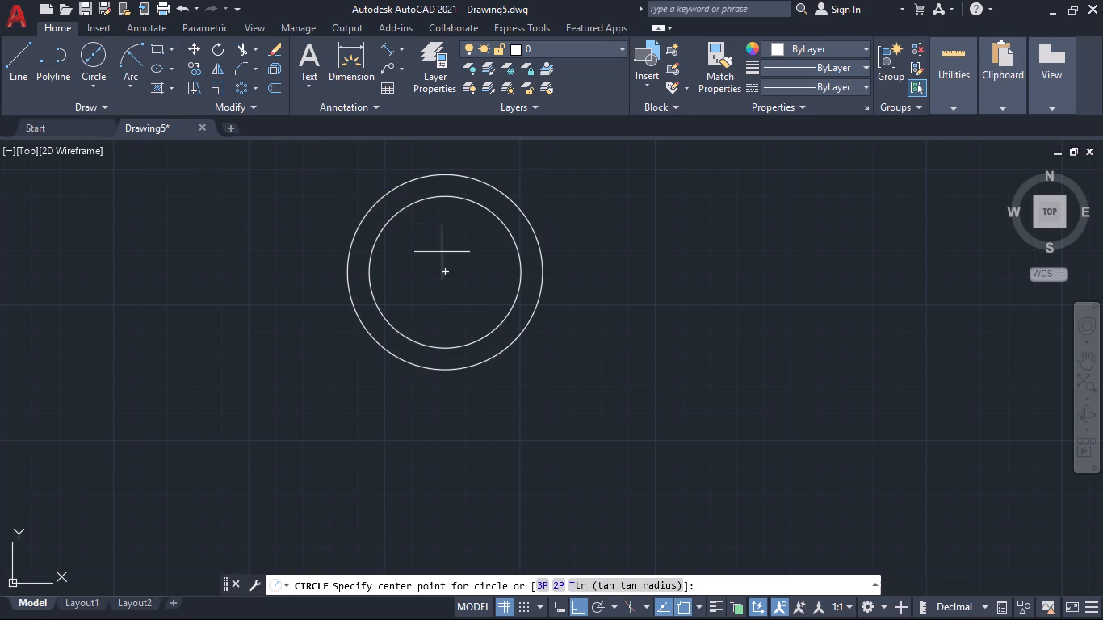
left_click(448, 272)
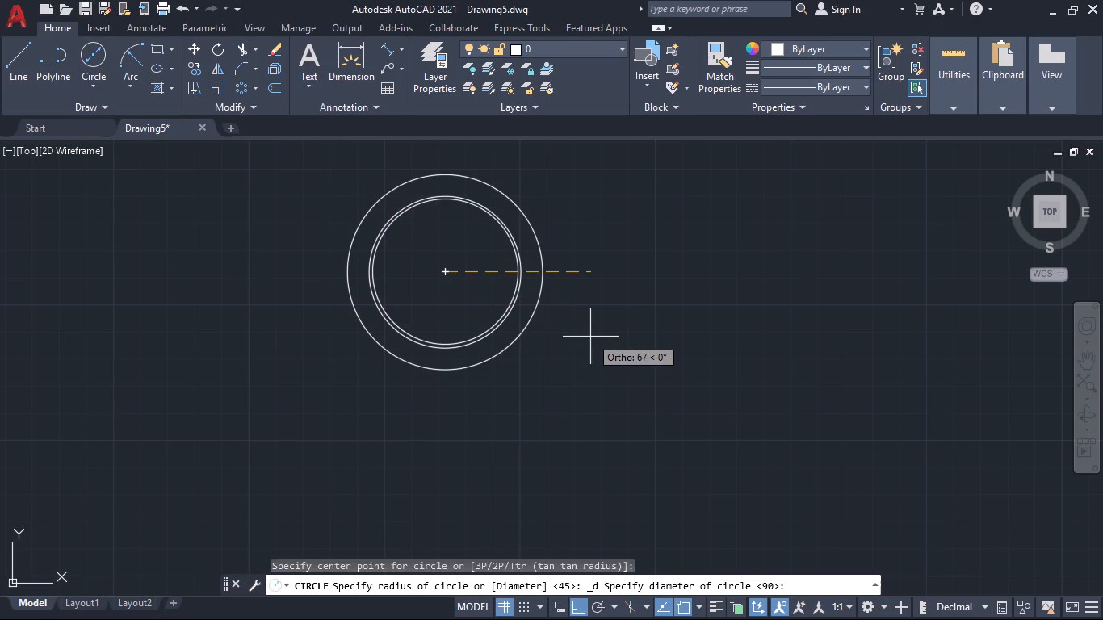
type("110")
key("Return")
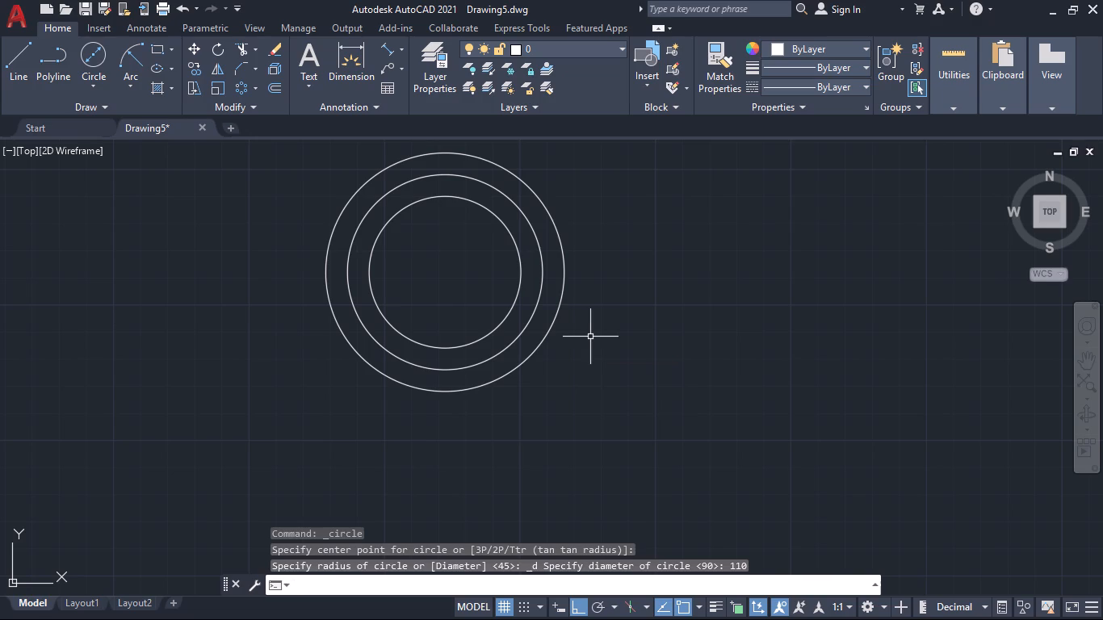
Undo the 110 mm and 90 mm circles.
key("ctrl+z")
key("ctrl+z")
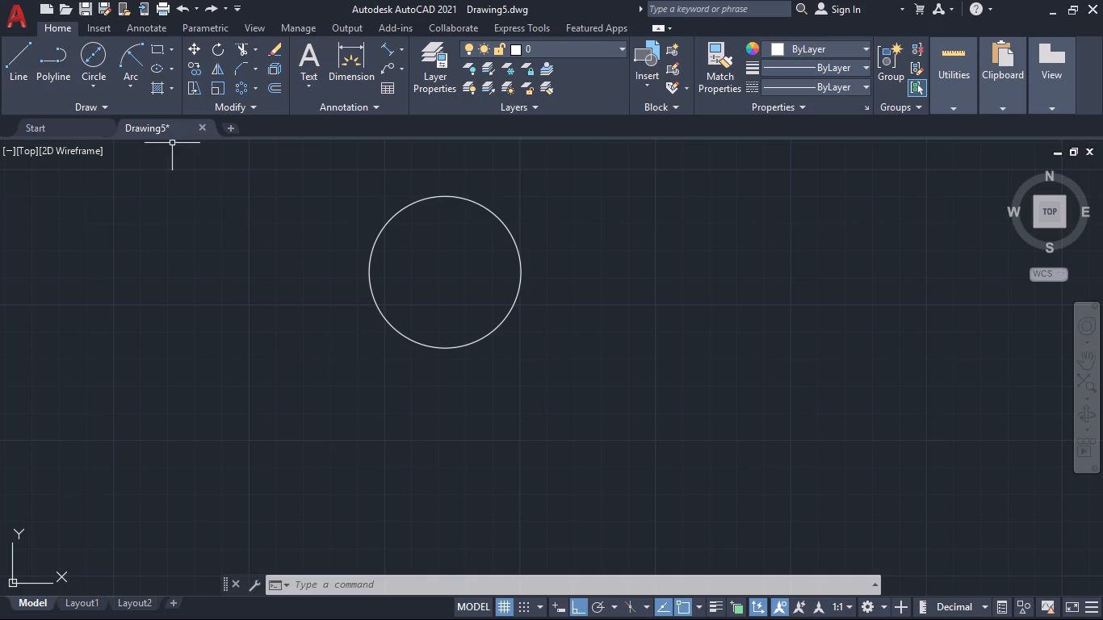
Draw a line from the 70 mm circle's centre 40 mm horizontally to the right, continuing 45 mm vertically upward.
left_click(10, 53)
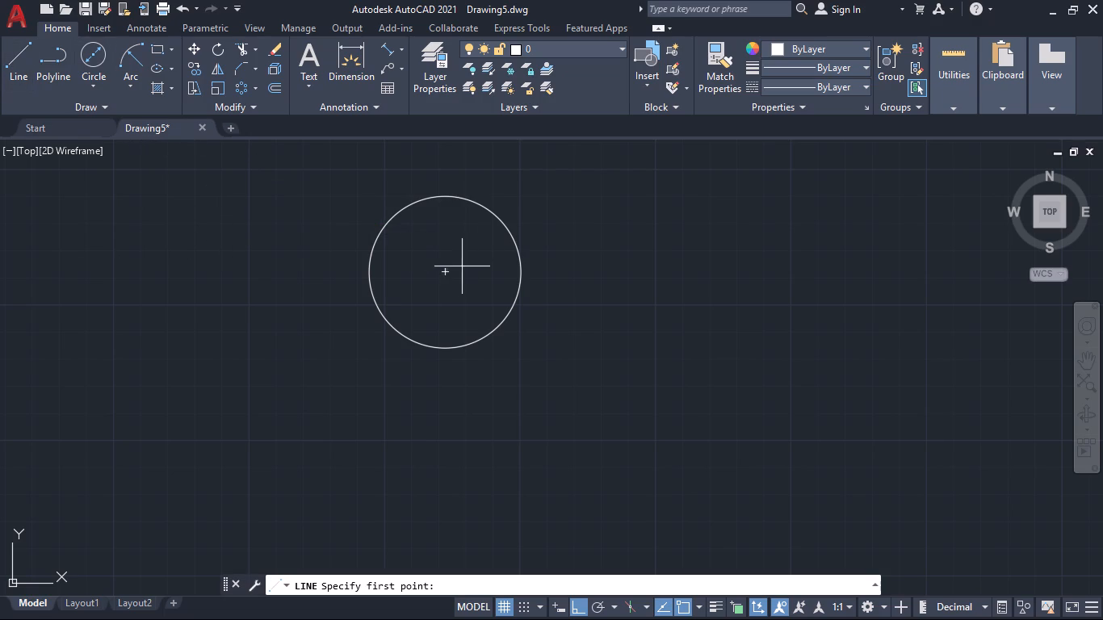
left_click(446, 274)
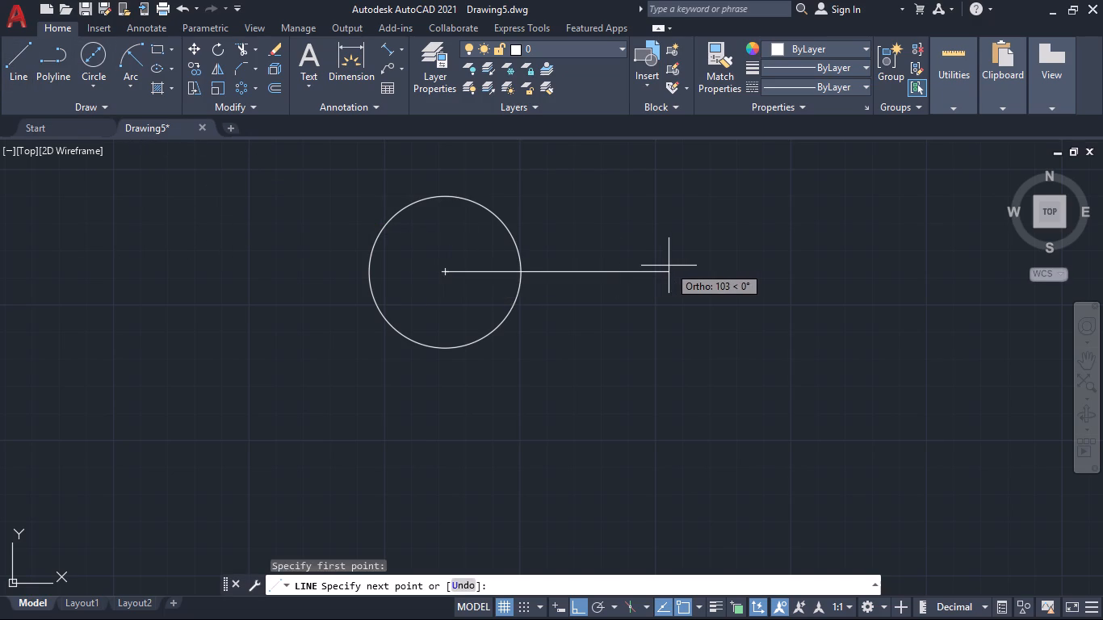
type("40")
key("Return")
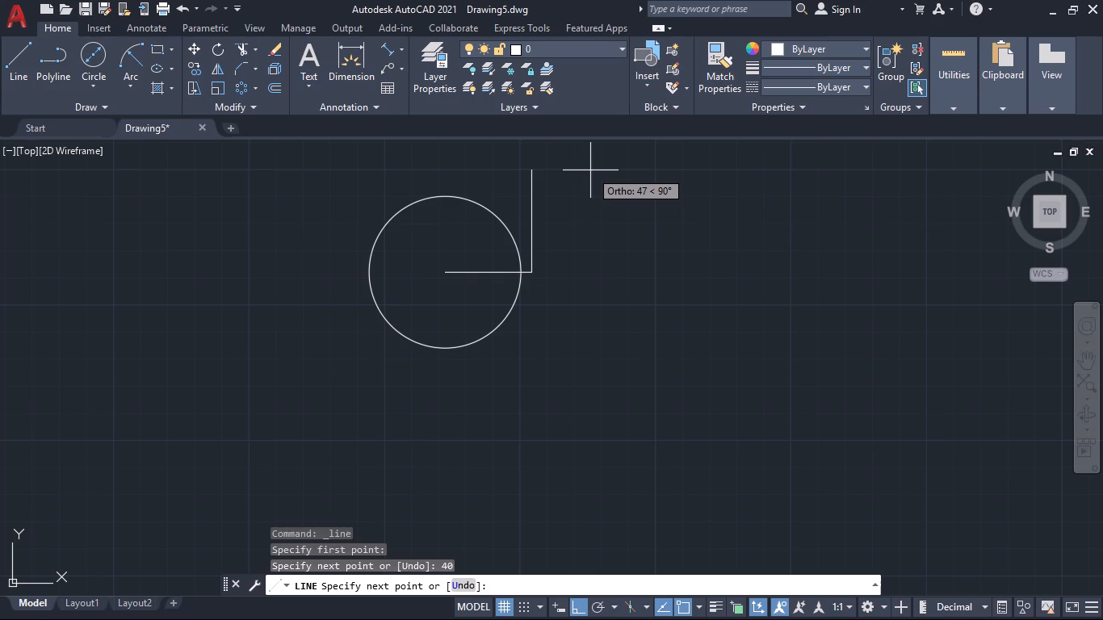
type("45")
key("Return")
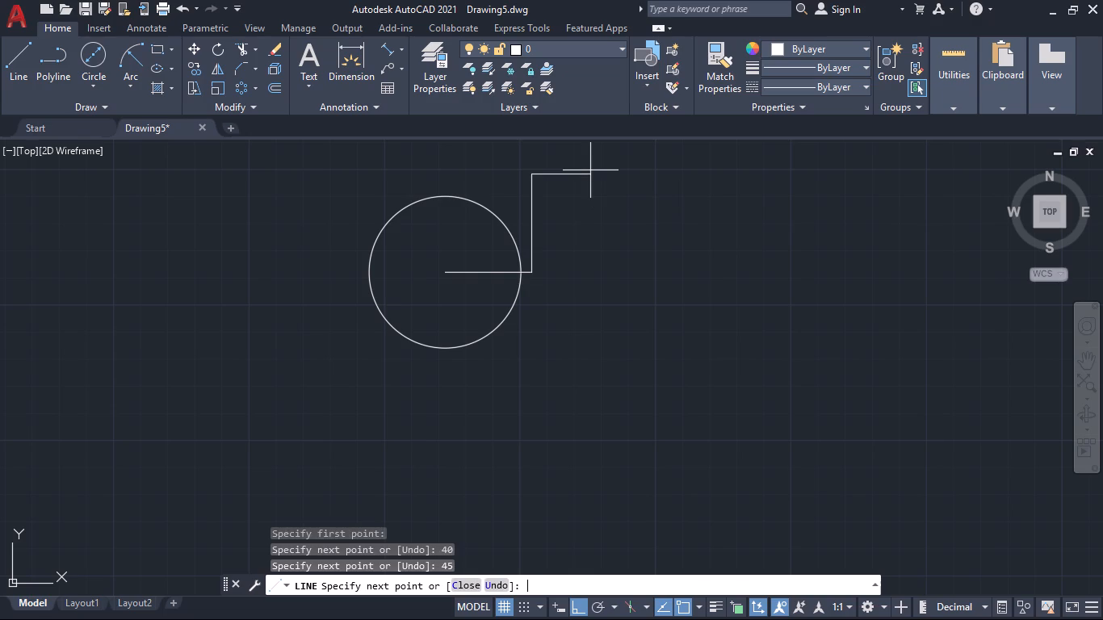
key("space")
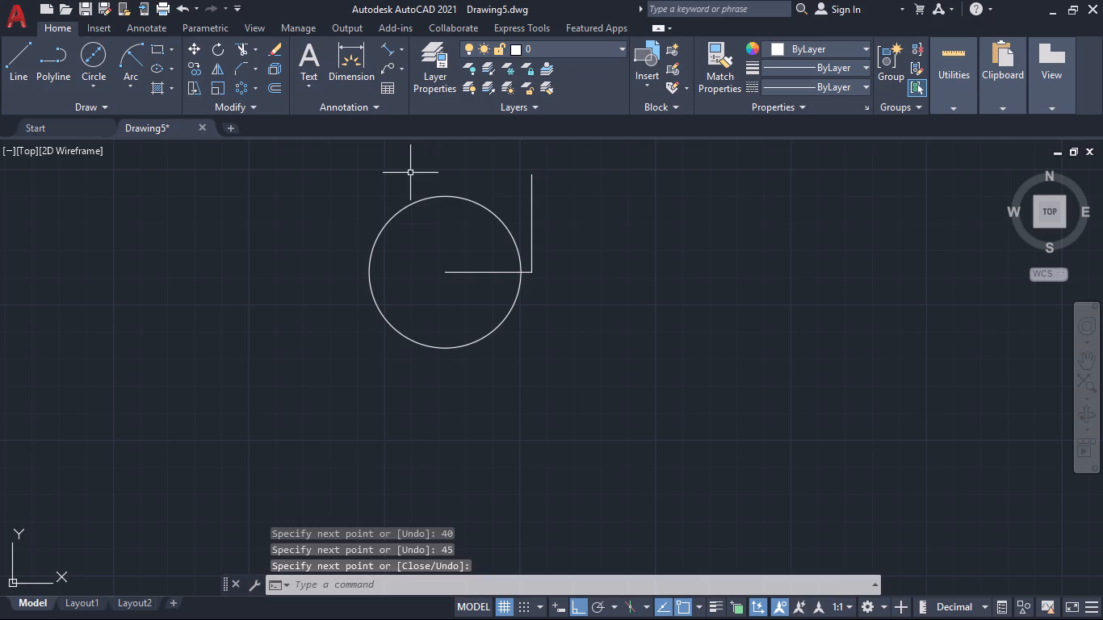
Draw a circle of diameter 20 centred on the upper end of the 45 mm vertical line.
left_click(93, 54)
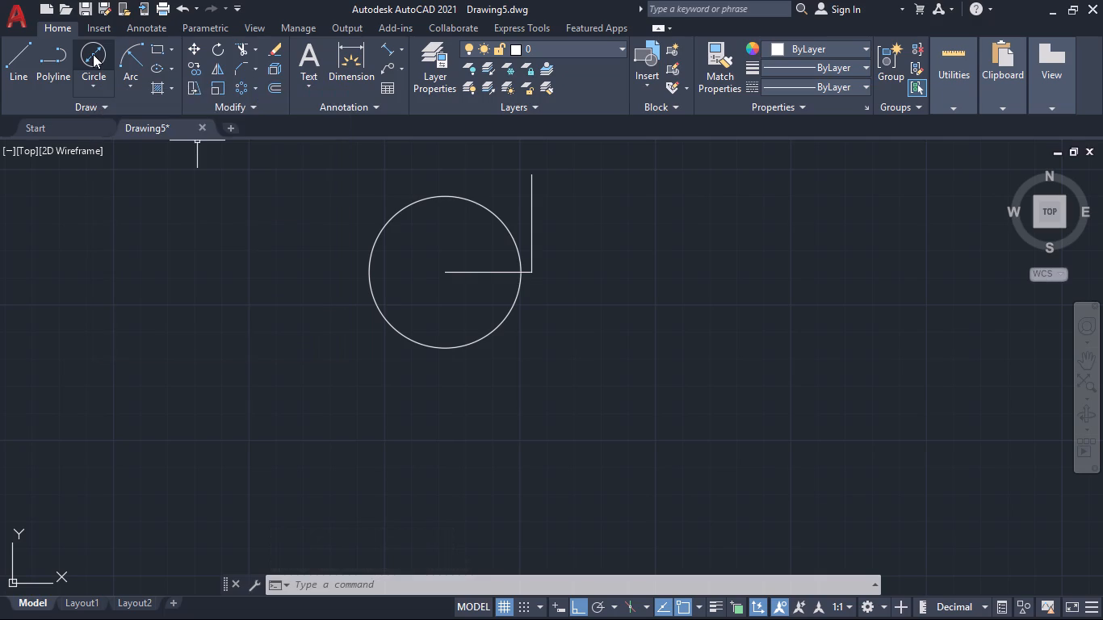
left_click(531, 178)
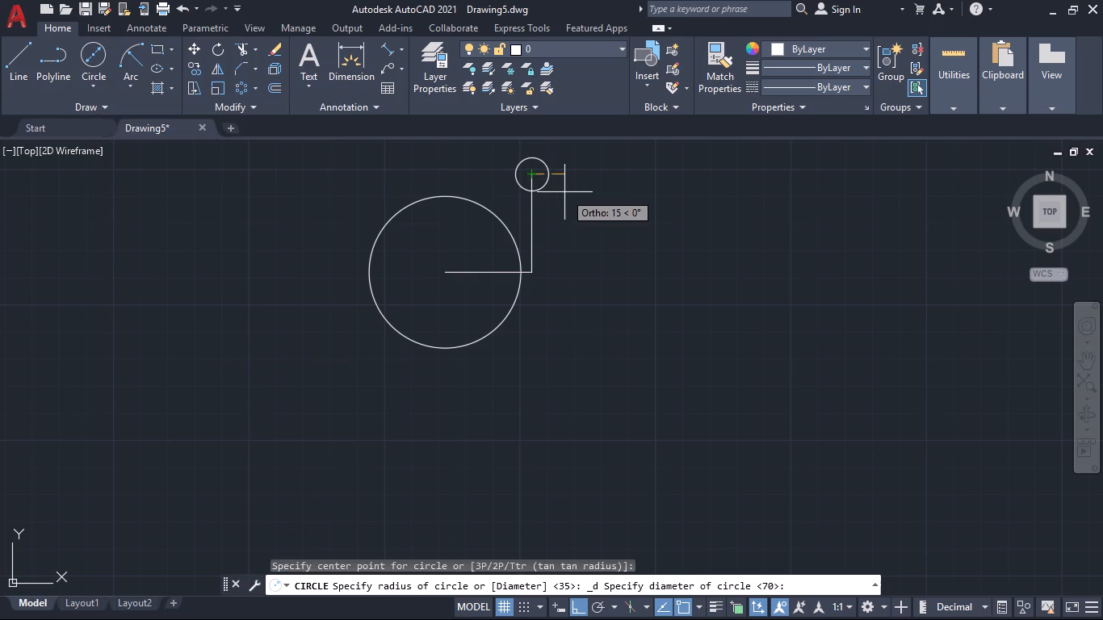
type("20")
key("Return")
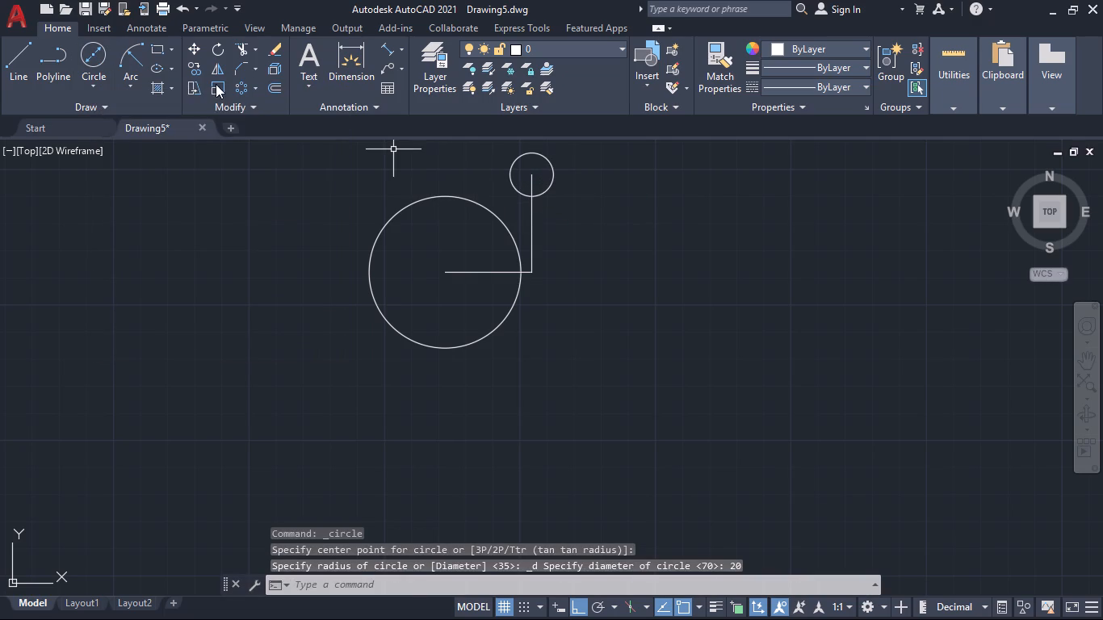
Draw a concentric circle of diameter 12.5 inside the 20 mm circle.
left_click(93, 57)
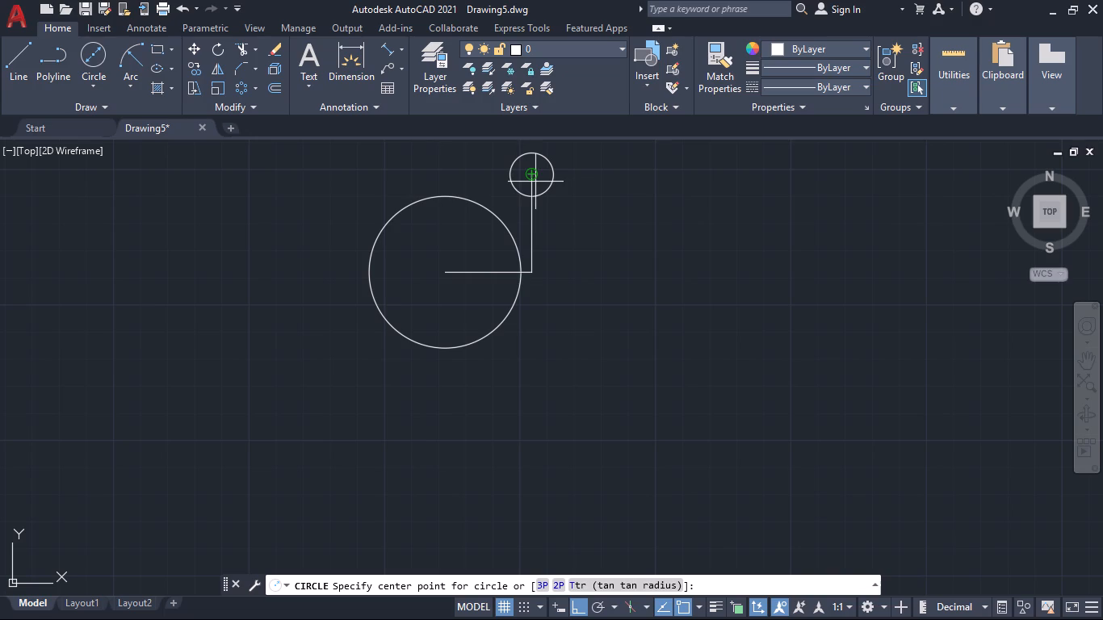
left_click(532, 178)
type("12.5")
key("Return")
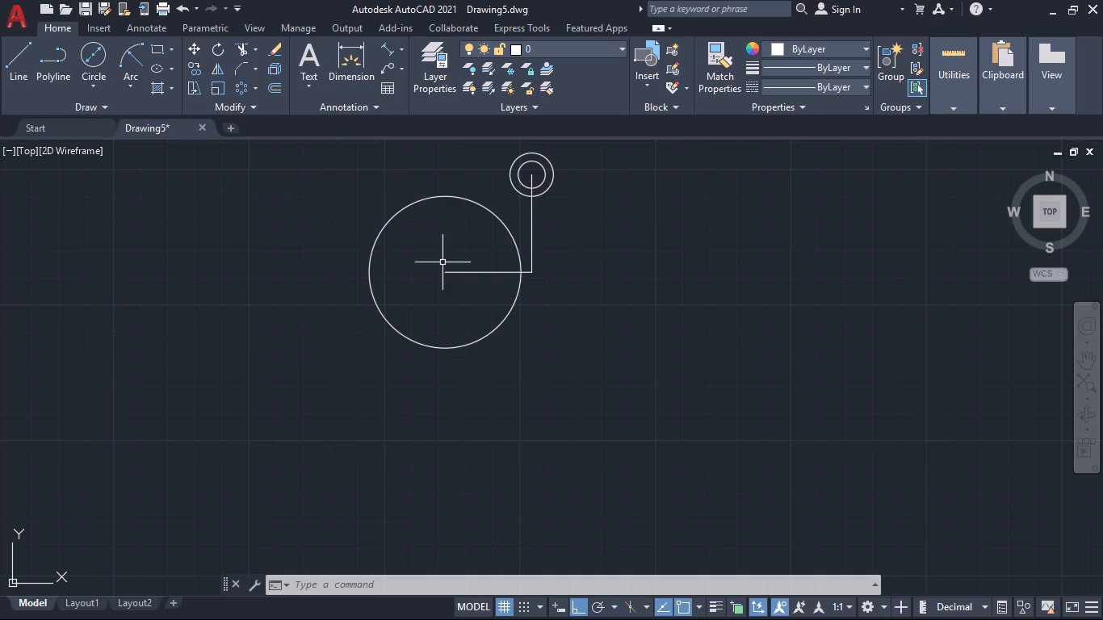
Draw a vertical line from the 70 mm circle's centre up to its top quadrant.
key("space")
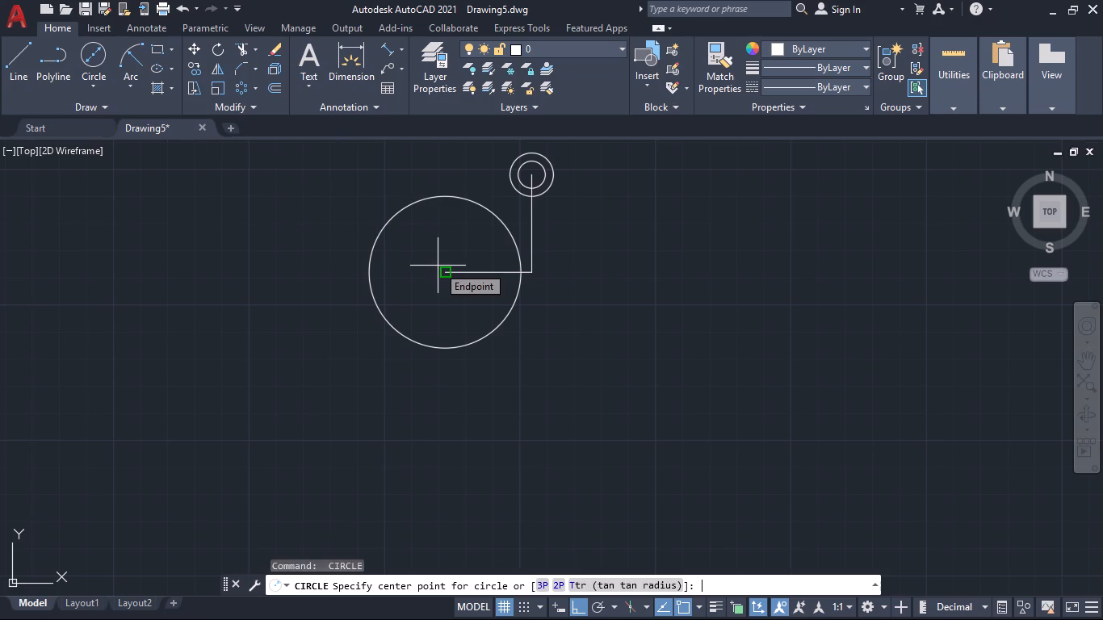
key("Escape")
key("l")
key("Return")
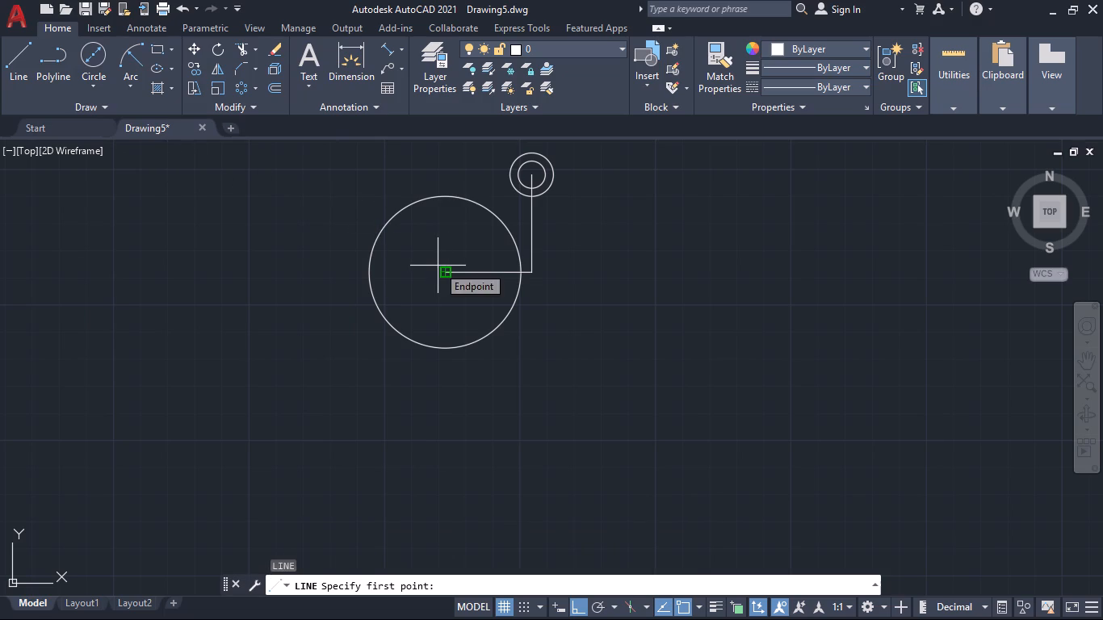
left_click(447, 271)
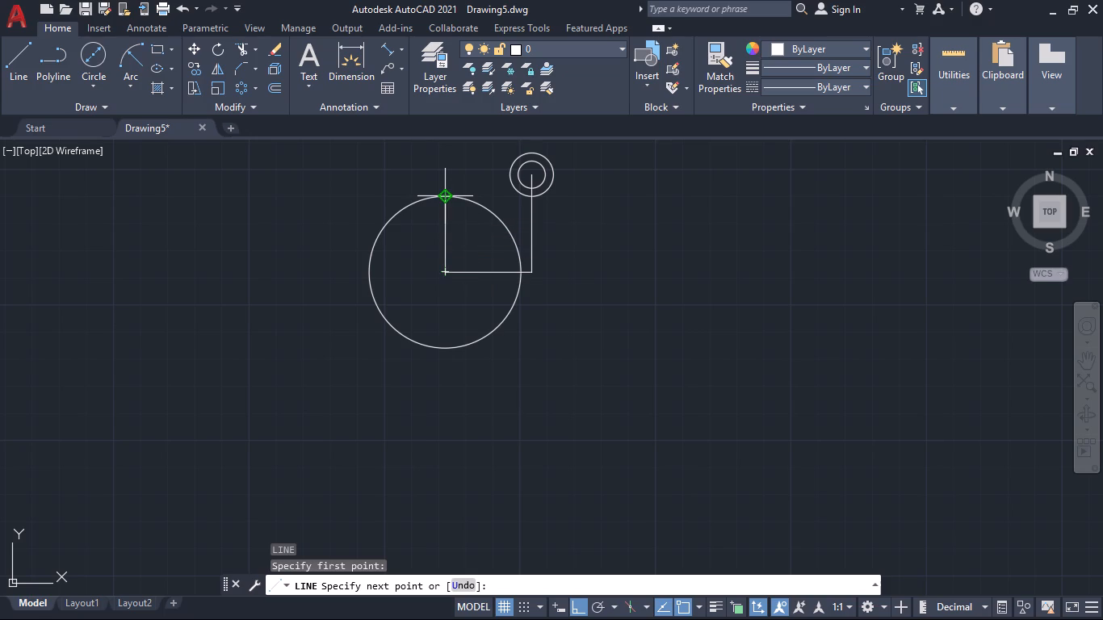
left_click(444, 194)
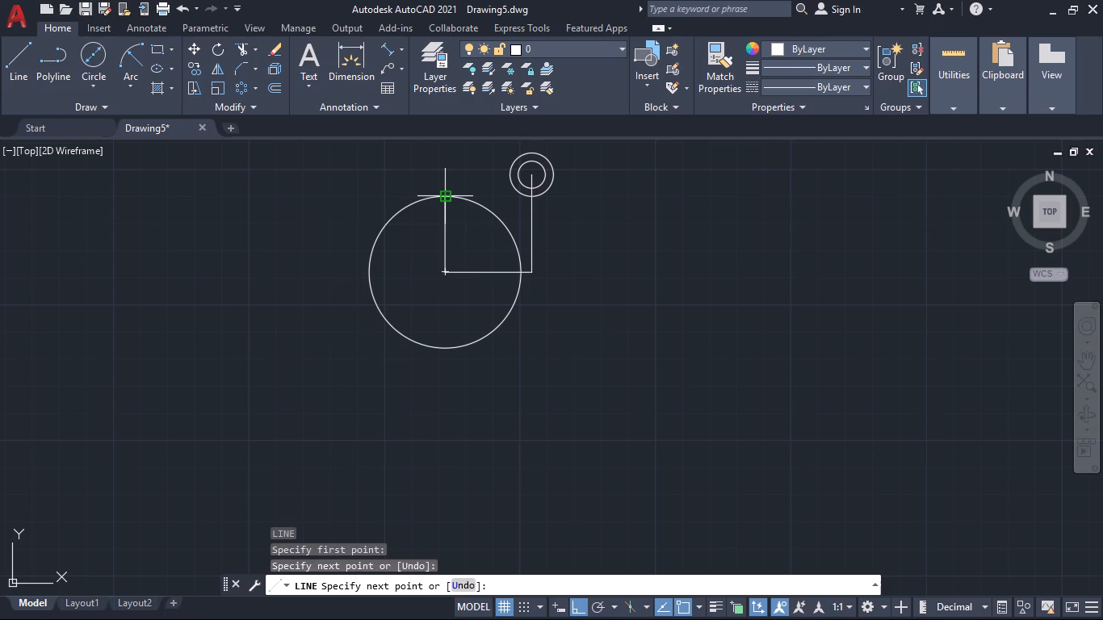
left_click_drag(444, 194, 484, 192)
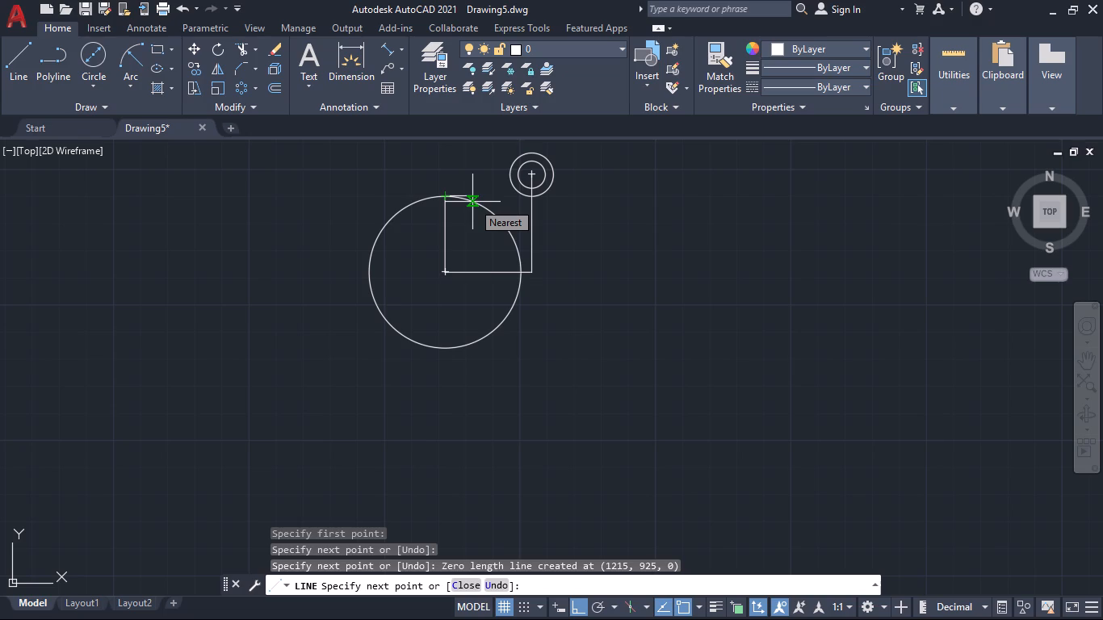
key("Escape")
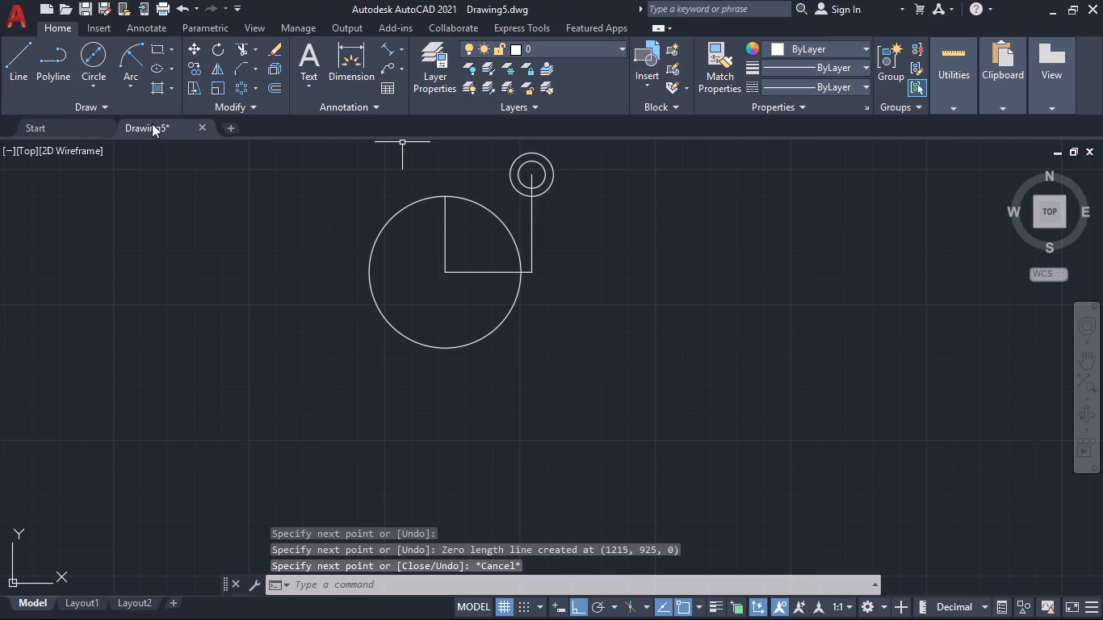
Mirror the 20 mm and 12.5 mm concentric circles about the horizontal 40 mm line, keeping the originals.
left_click(512, 166)
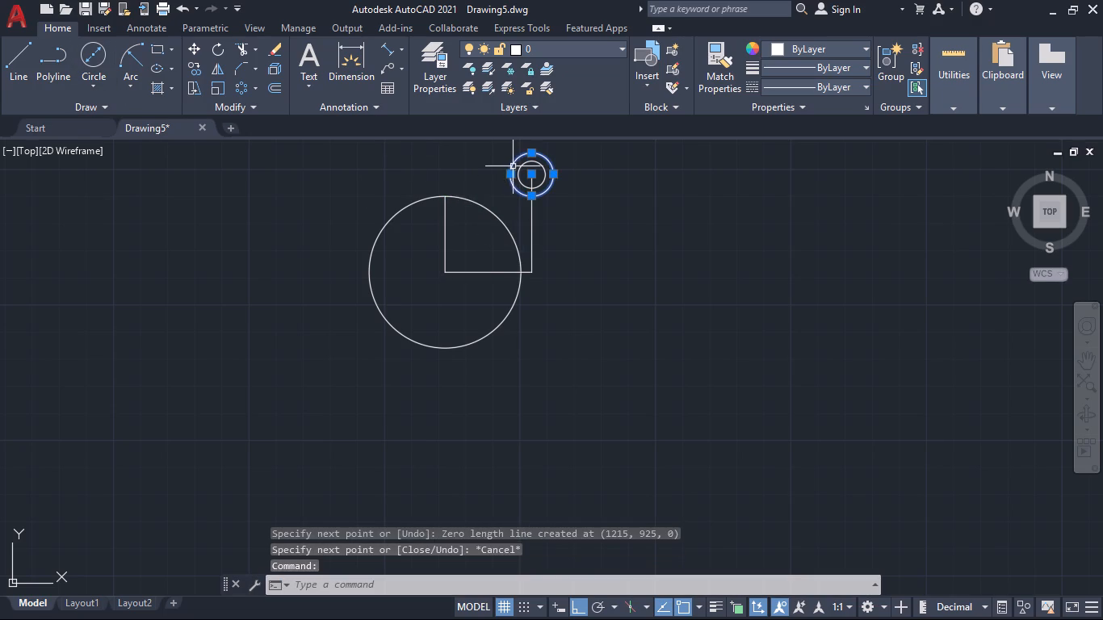
left_click(521, 166)
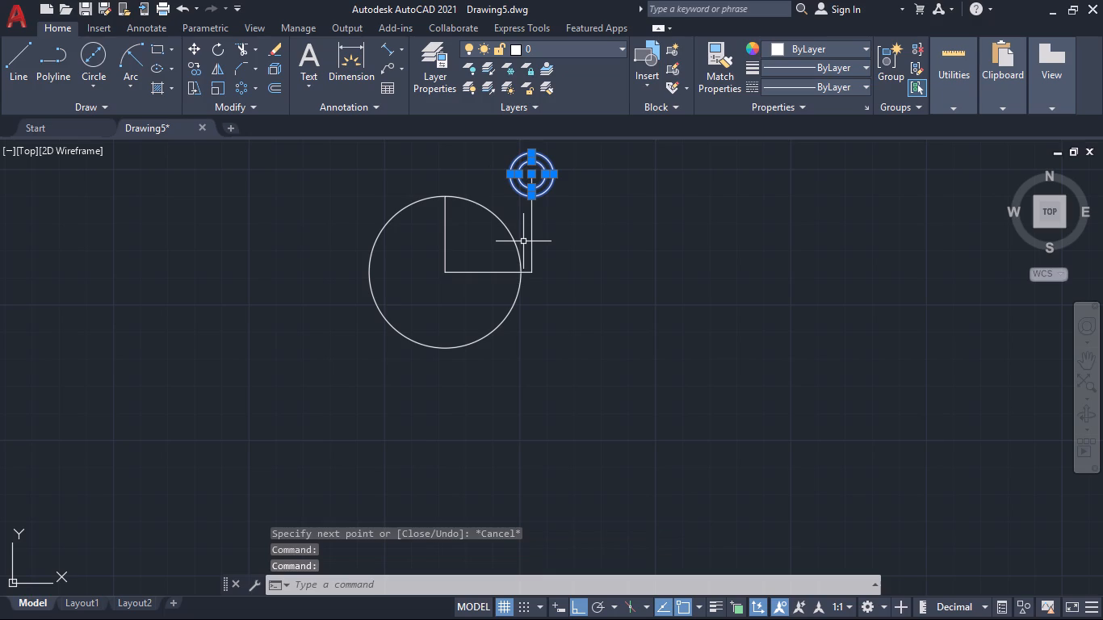
key("m")
key("i")
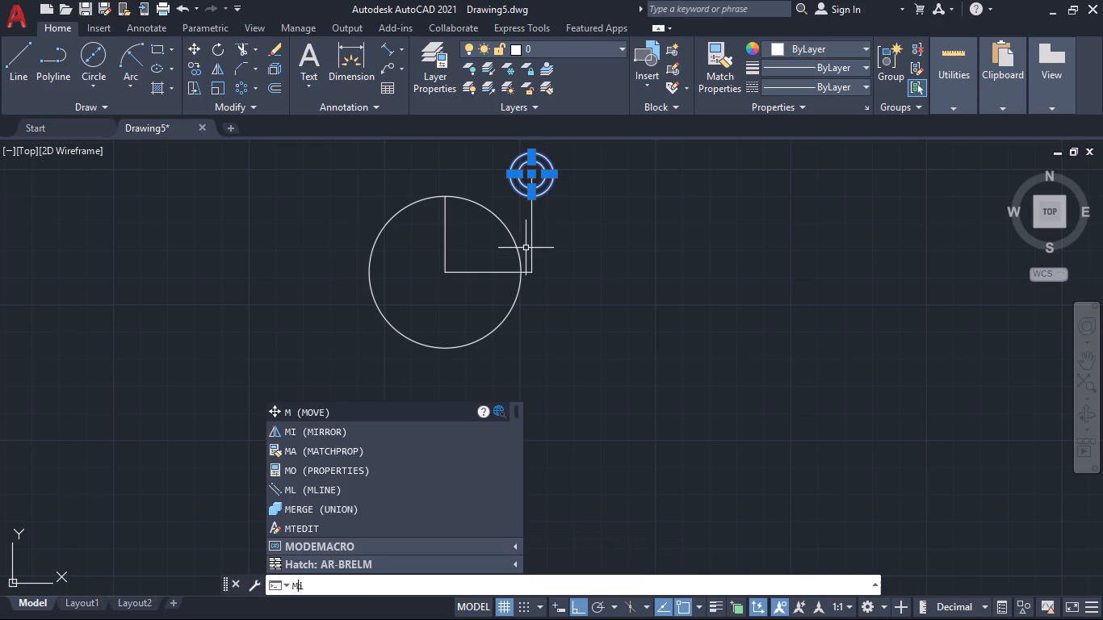
key("Return")
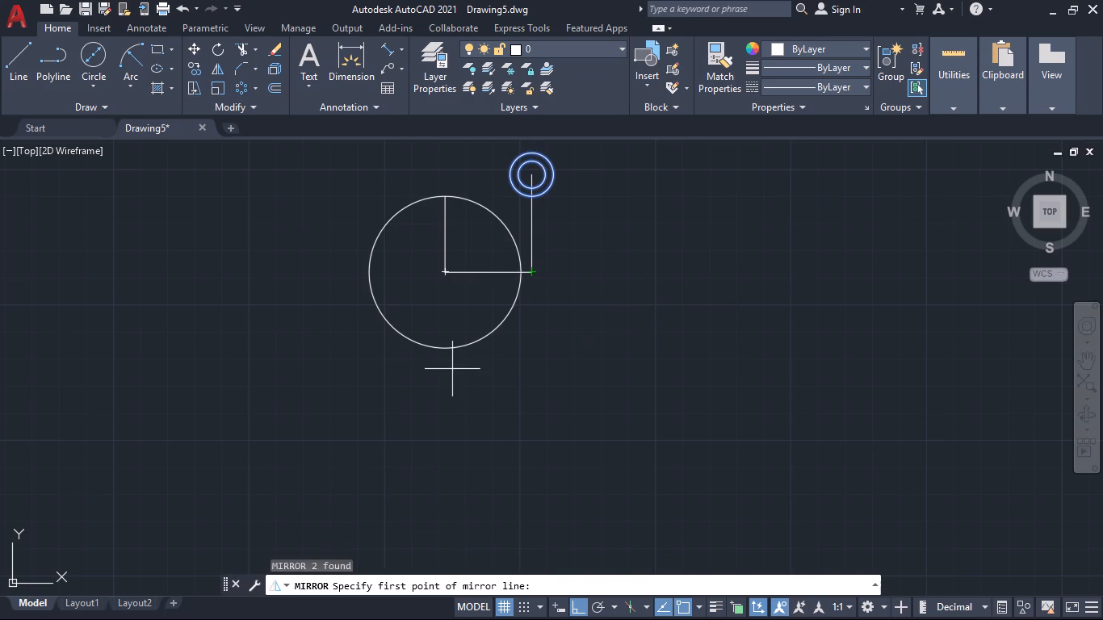
left_click(532, 271)
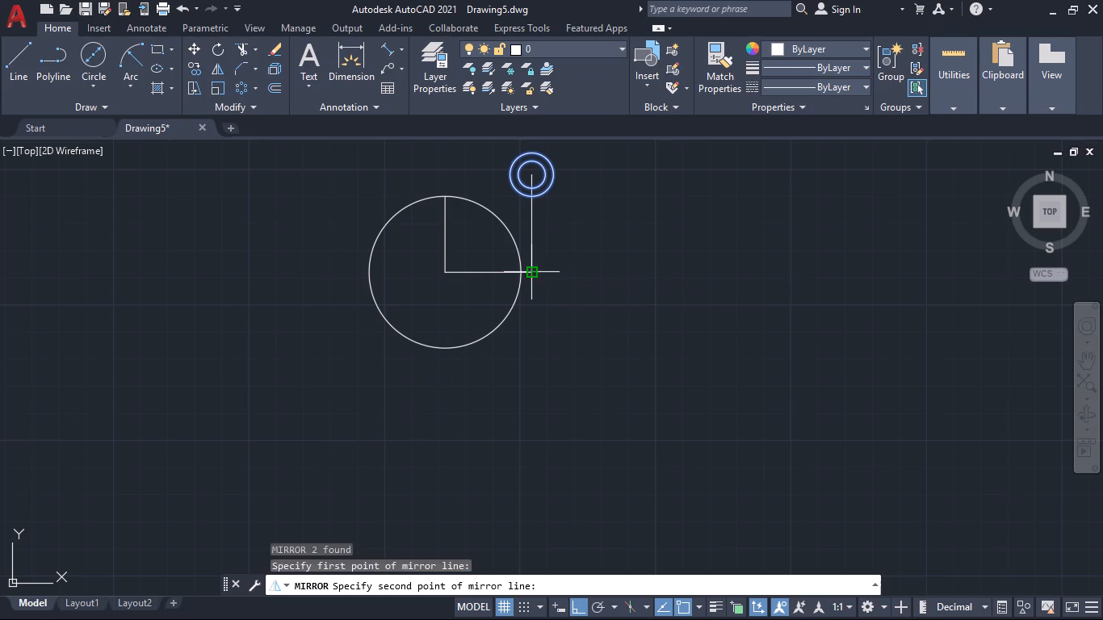
left_click(617, 274)
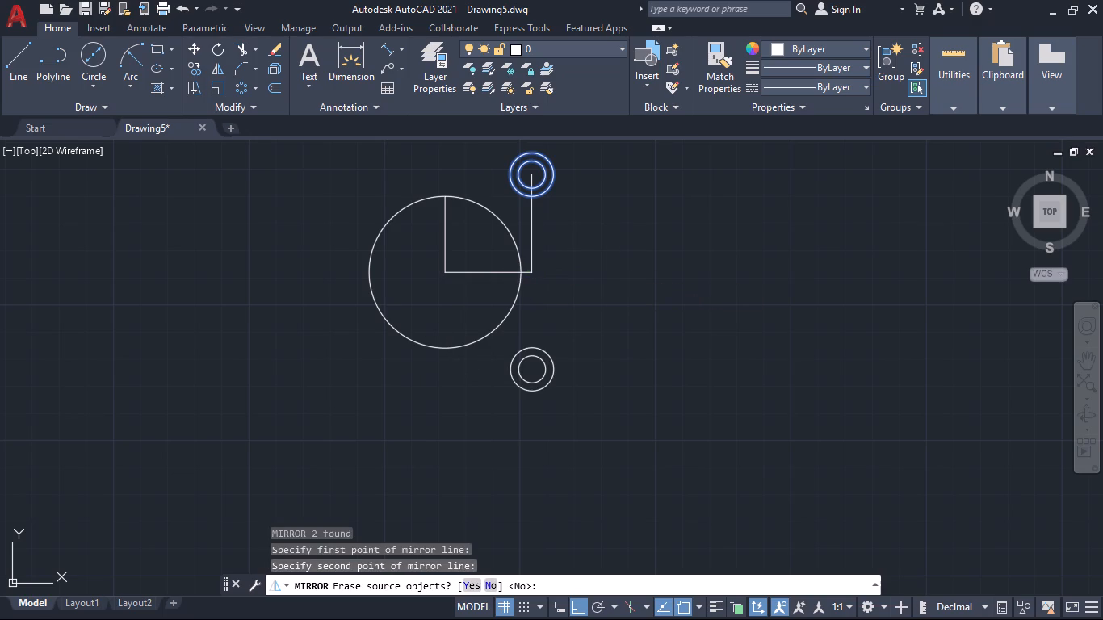
key("Return")
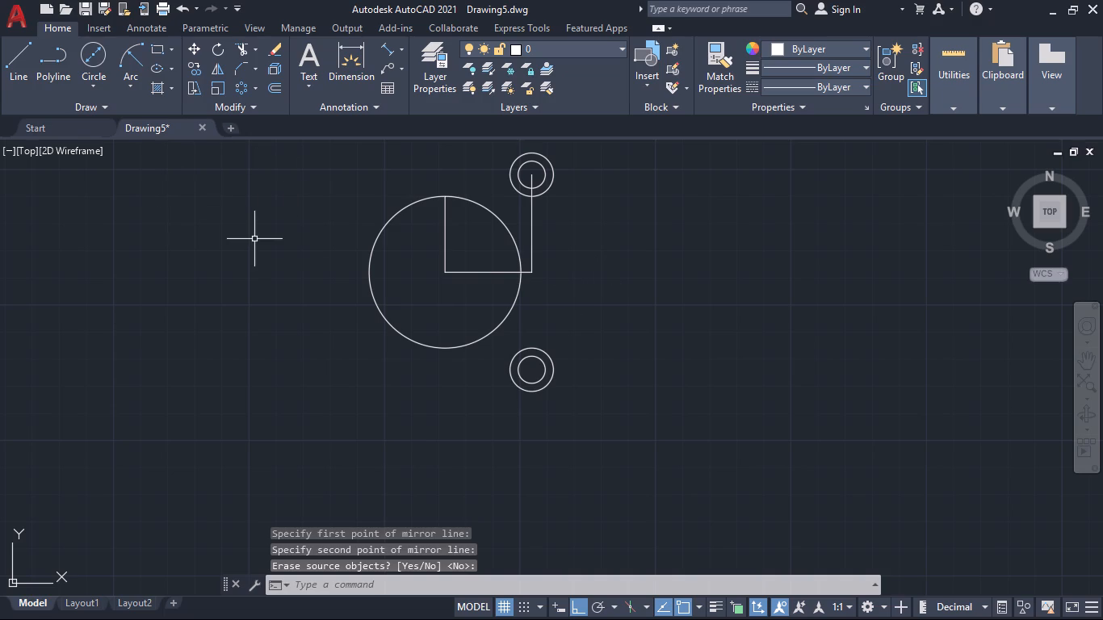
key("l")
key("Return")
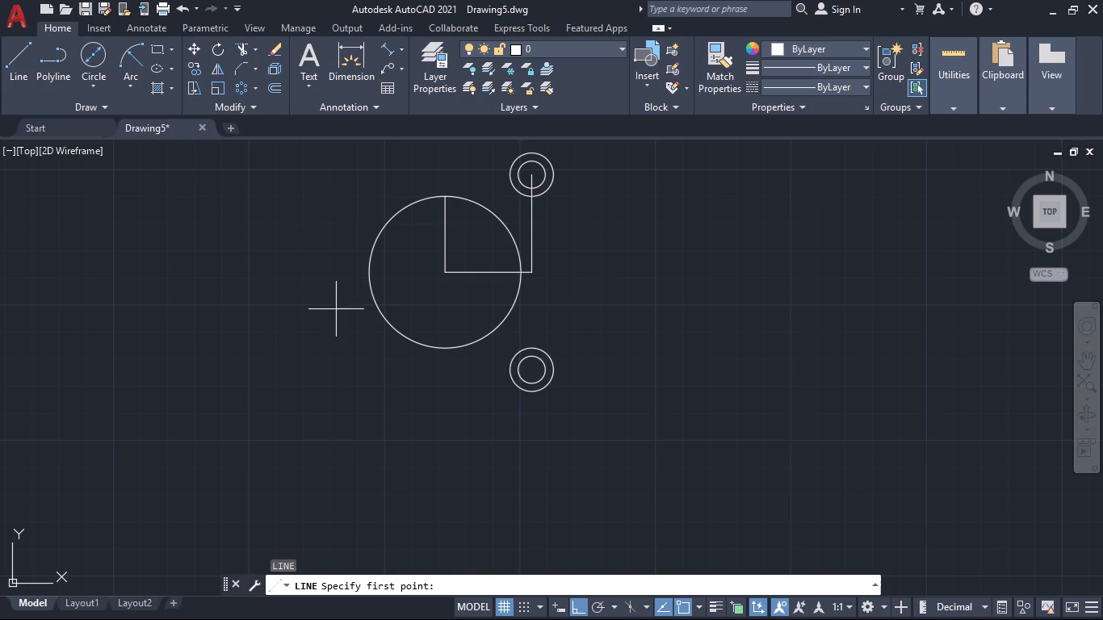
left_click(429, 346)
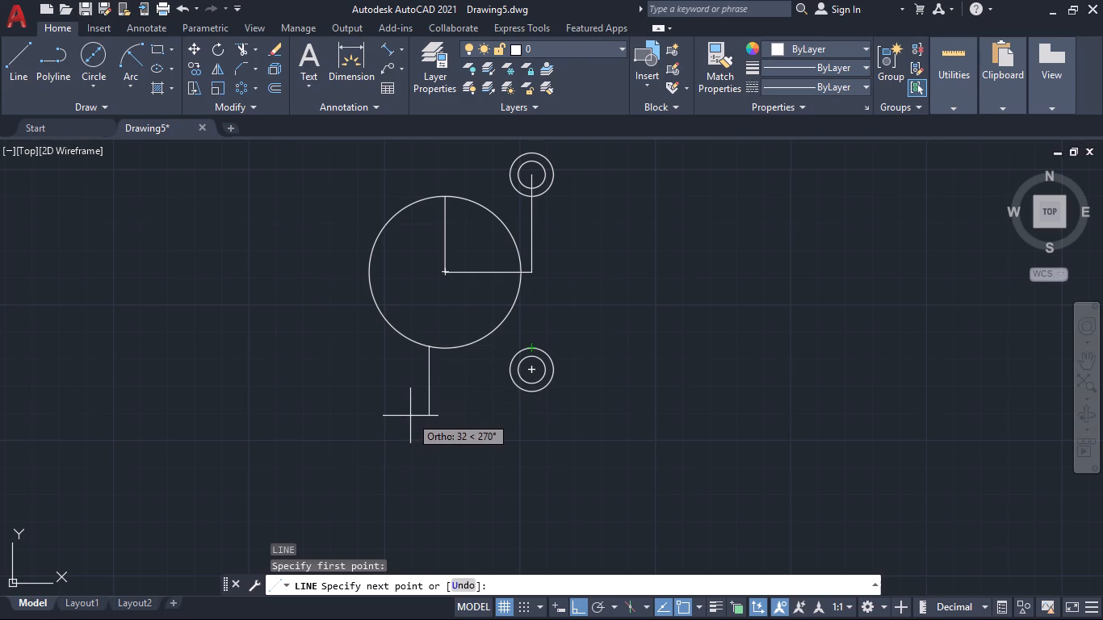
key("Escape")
Draw a horizontal line tangent to the bottom of the 70 mm circle and the top of the lower 20 mm circle.
key("l")
key("Return")
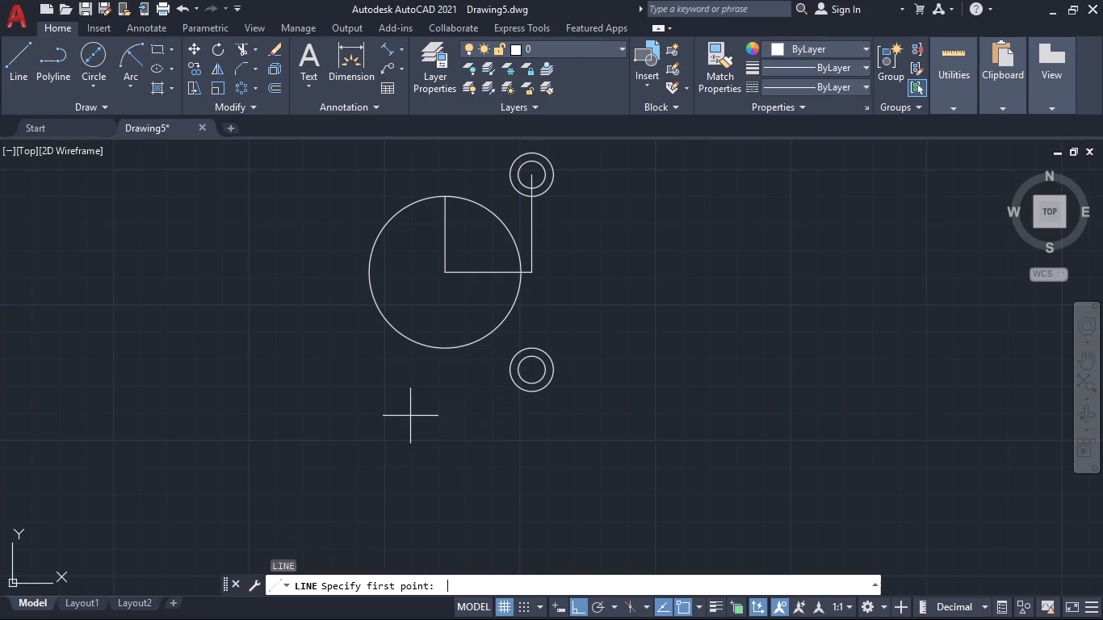
type("tan")
key("Return")
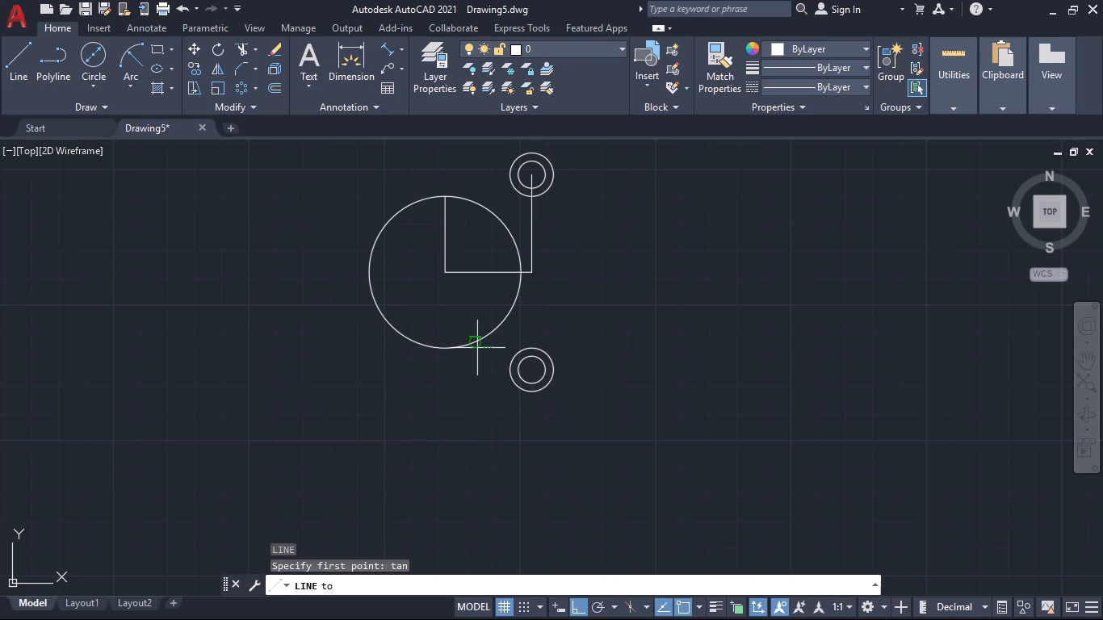
left_click(437, 347)
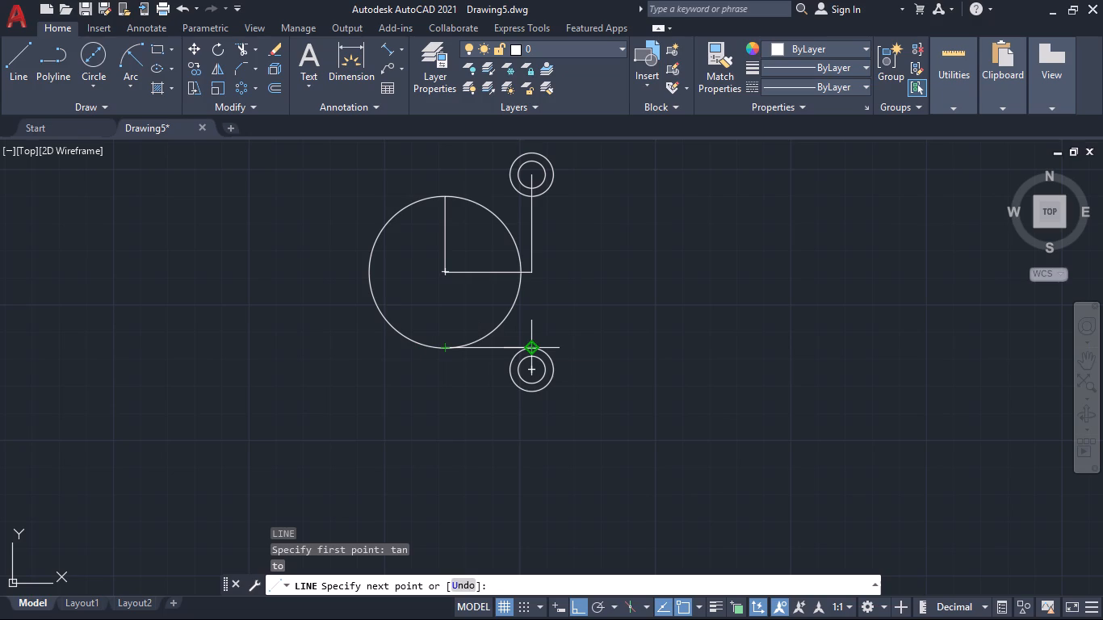
type("tan")
key("Return")
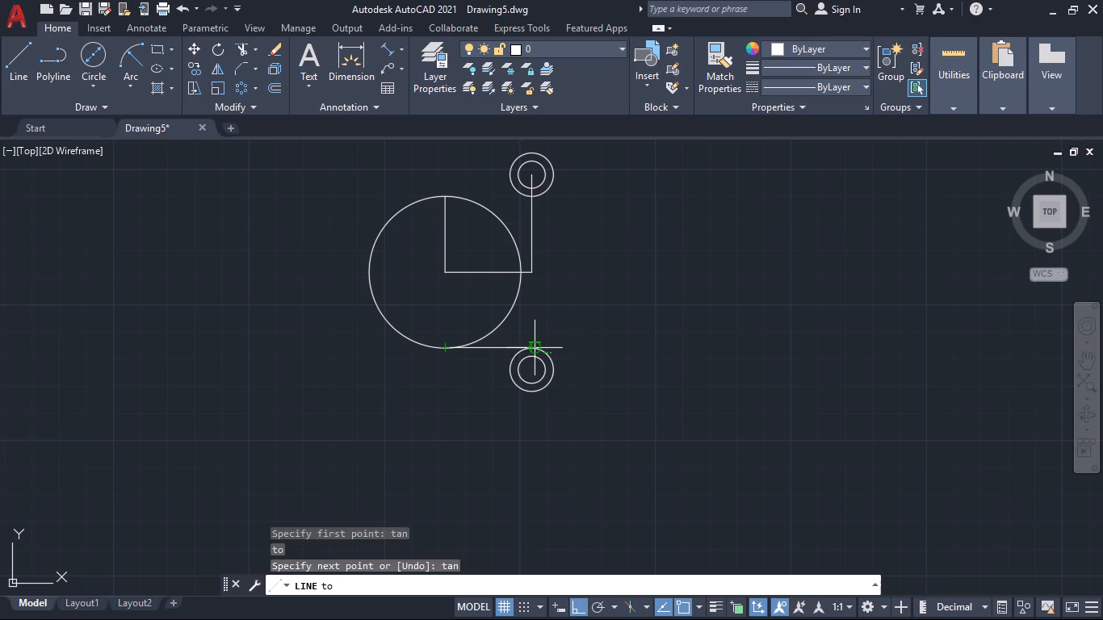
left_click(535, 348)
key("space")
key("space")
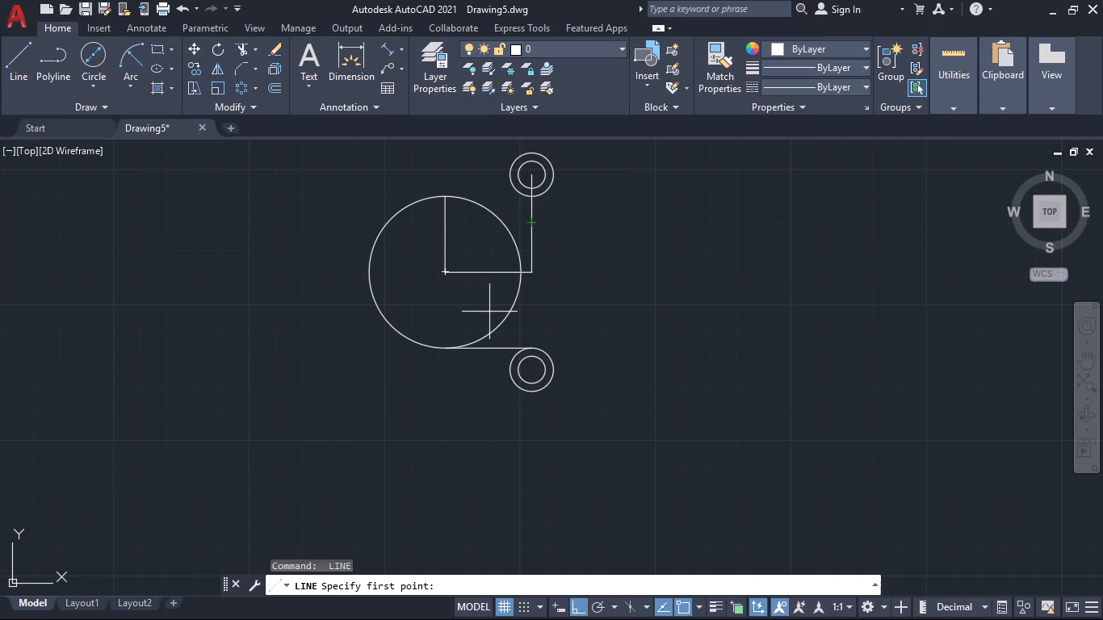
key("Escape")
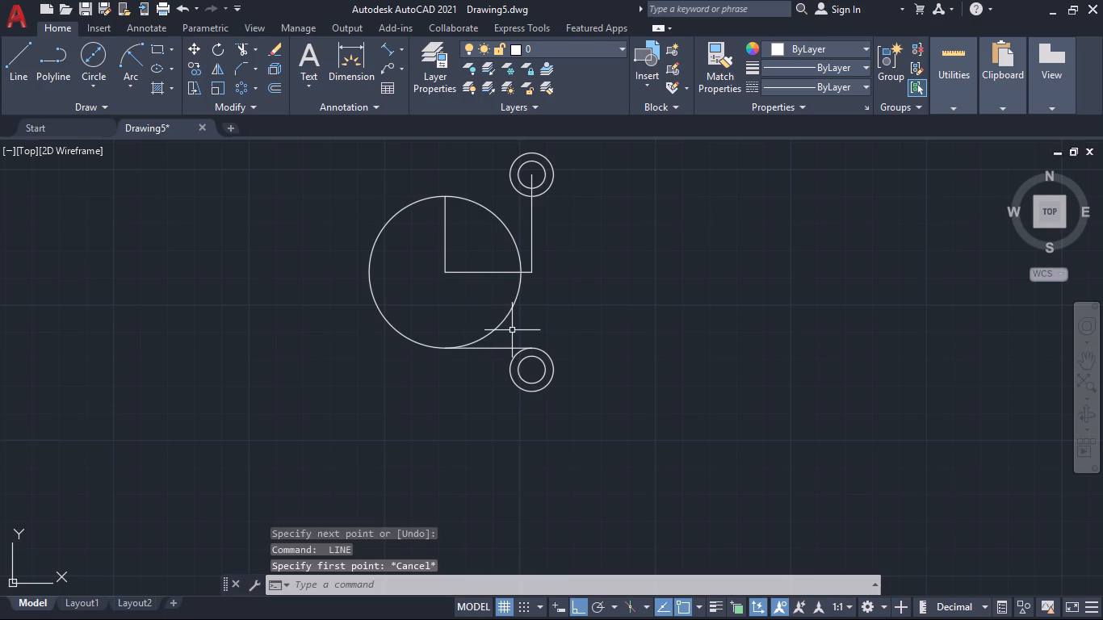
Mirror the lower tangent line about the horizontal axis through the 70 mm circle's centre, keeping the original.
left_click(511, 346)
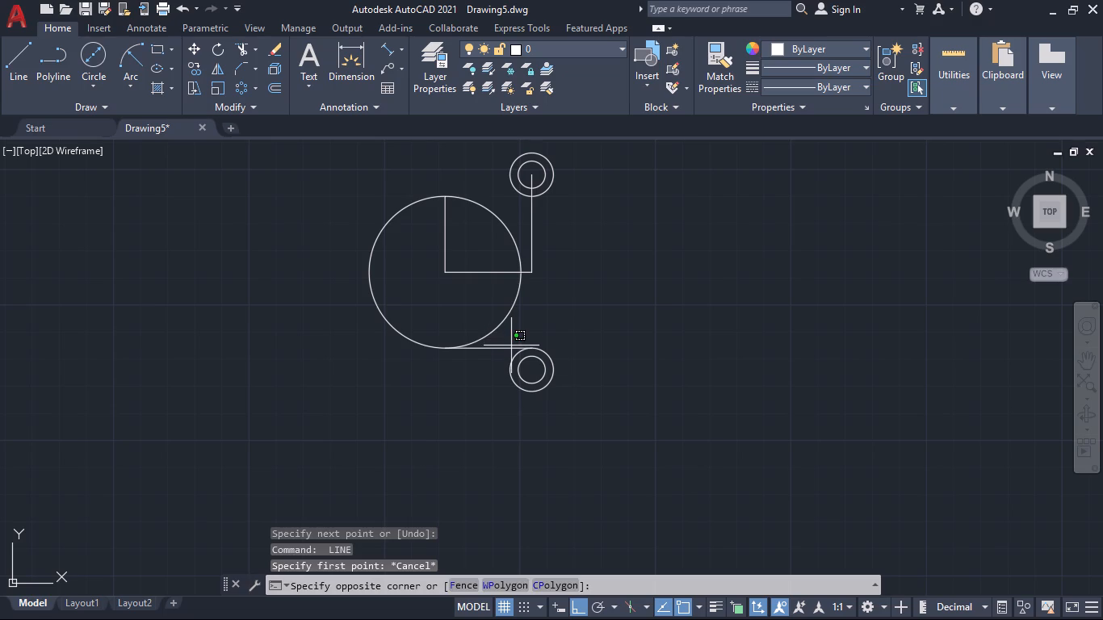
left_click(503, 352)
type("mi")
key("Return")
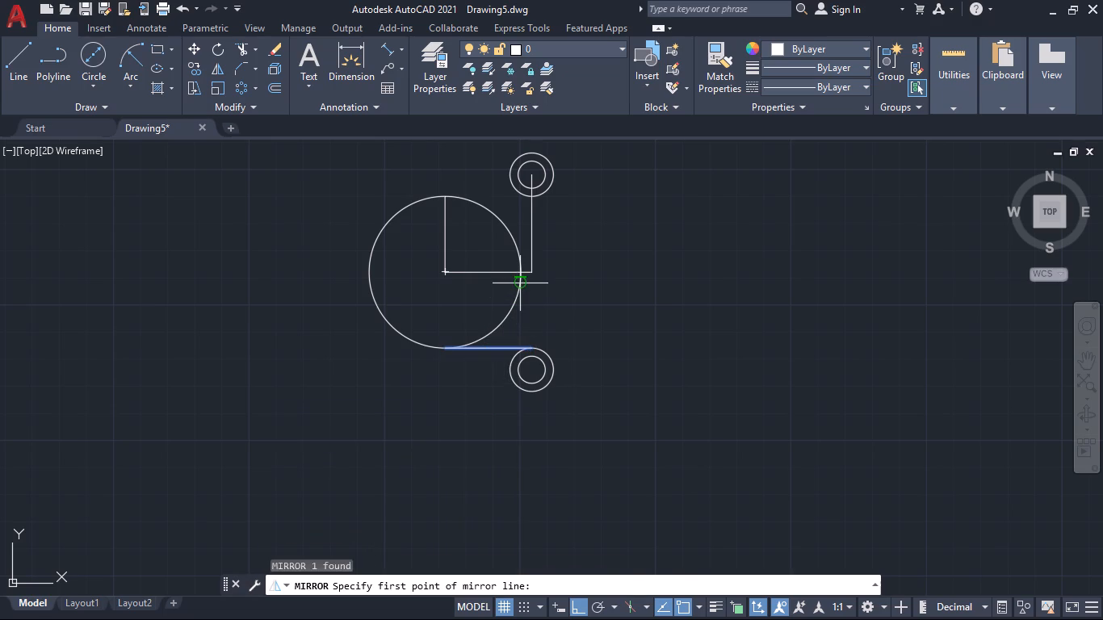
left_click(448, 272)
left_click(404, 271)
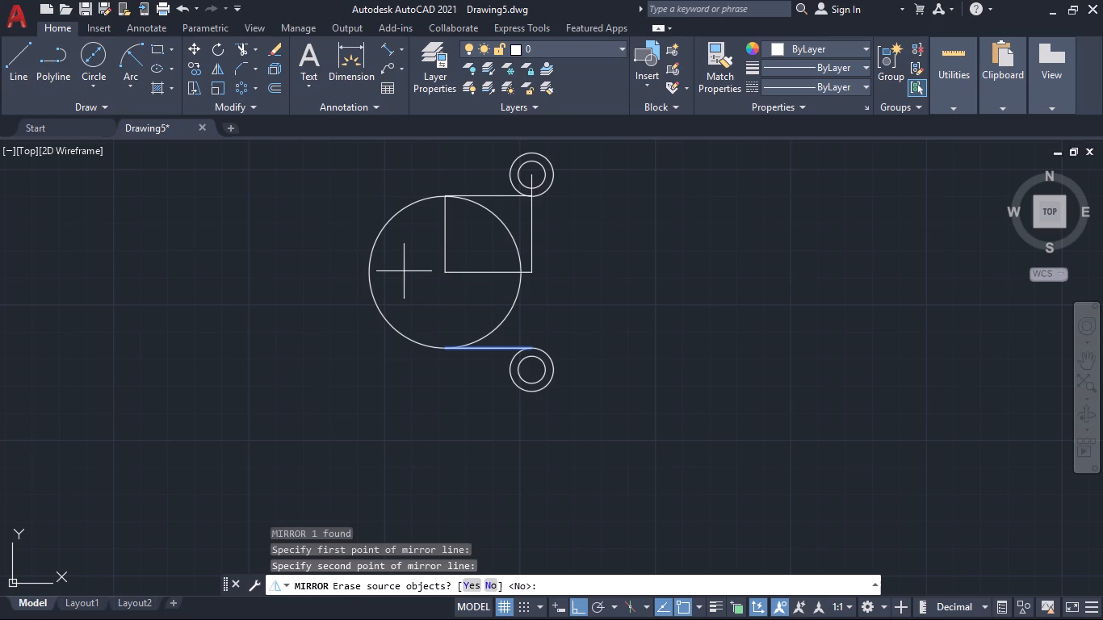
key("Return")
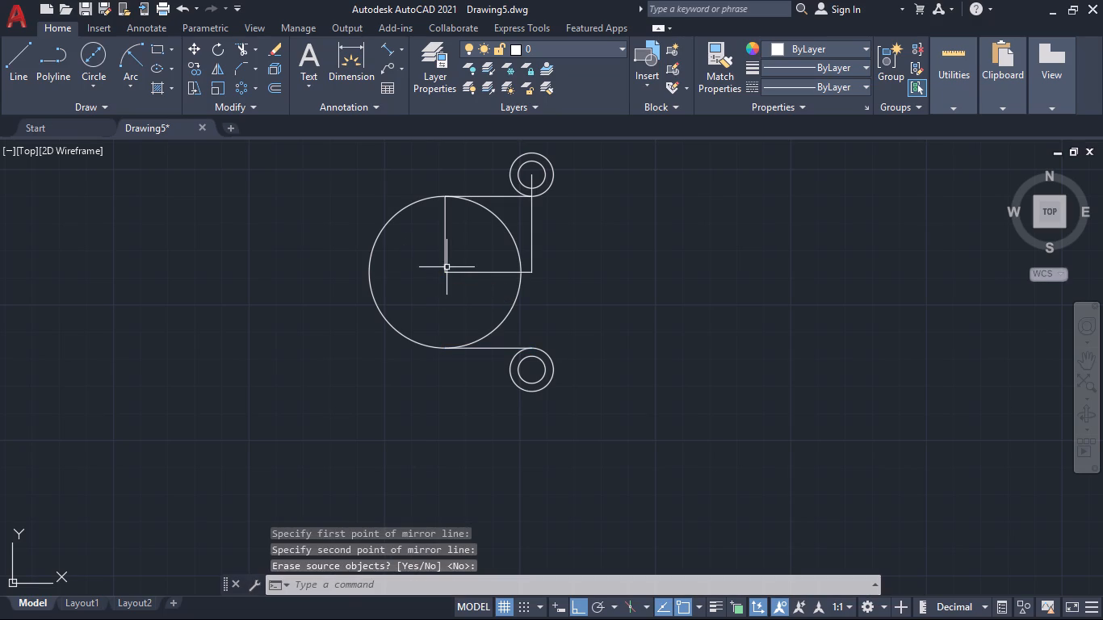
Trim away the right half of the 70 mm circle between the two tangent lines.
type("tr")
key("Return")
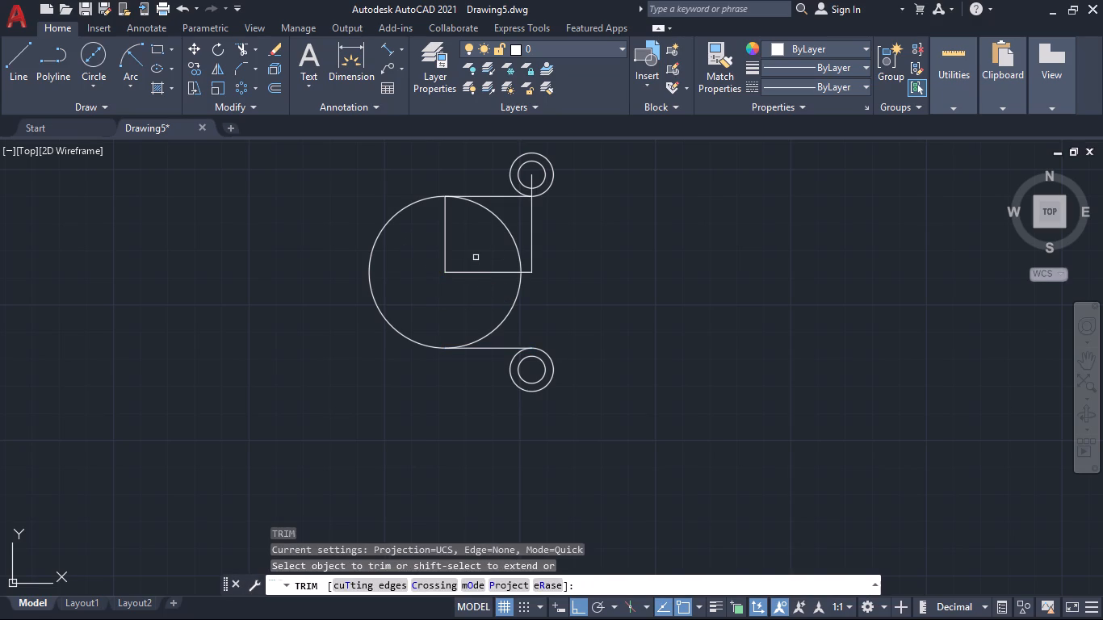
left_click(510, 233)
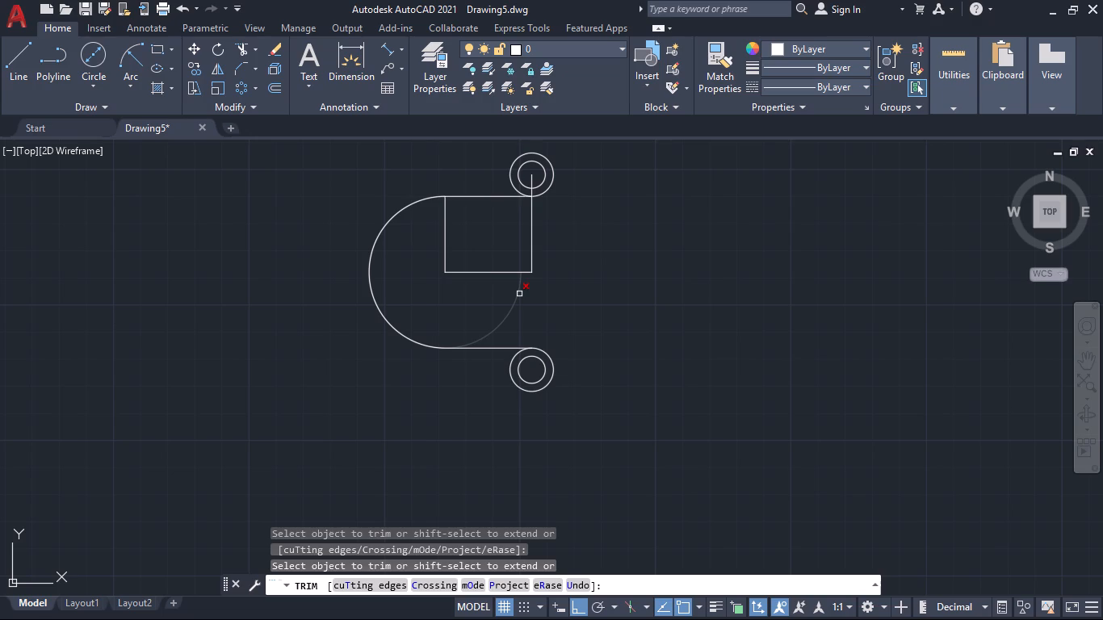
left_click(519, 294)
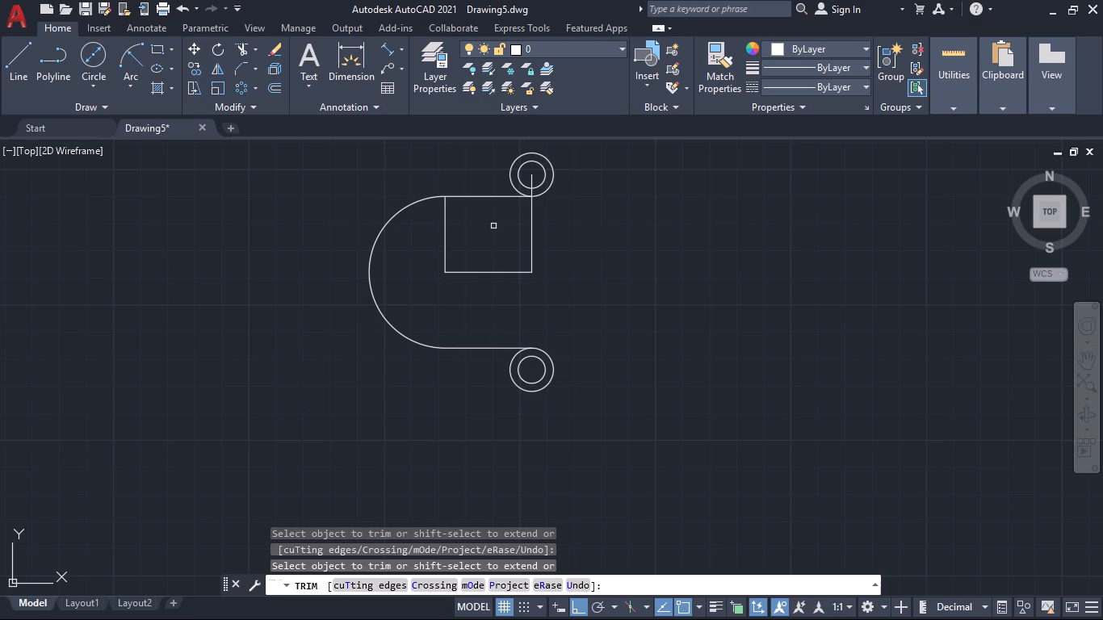
key("Escape")
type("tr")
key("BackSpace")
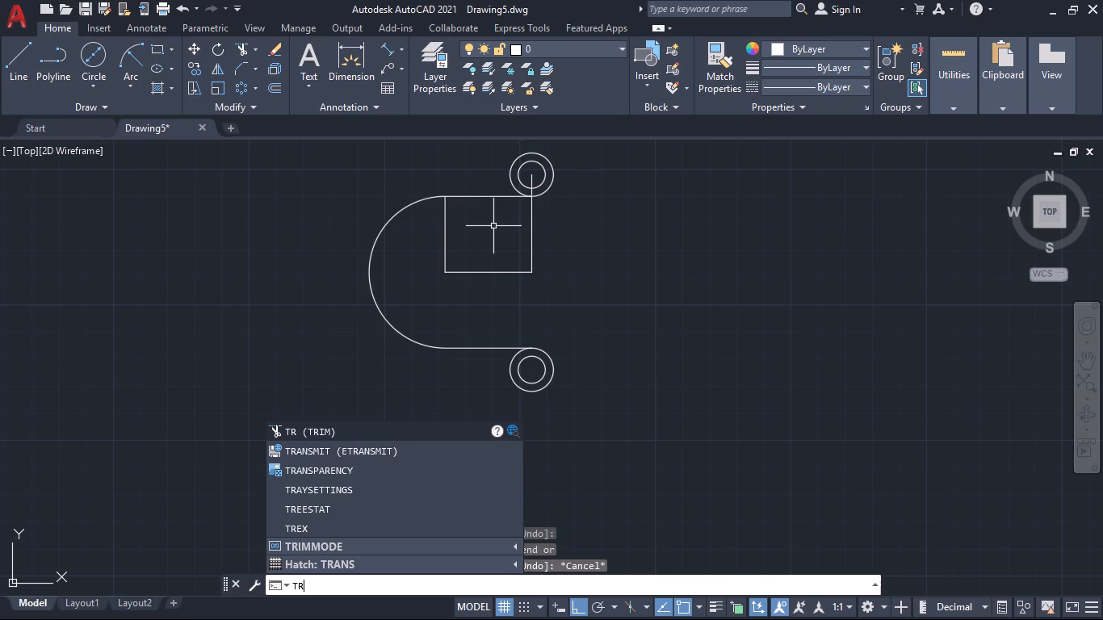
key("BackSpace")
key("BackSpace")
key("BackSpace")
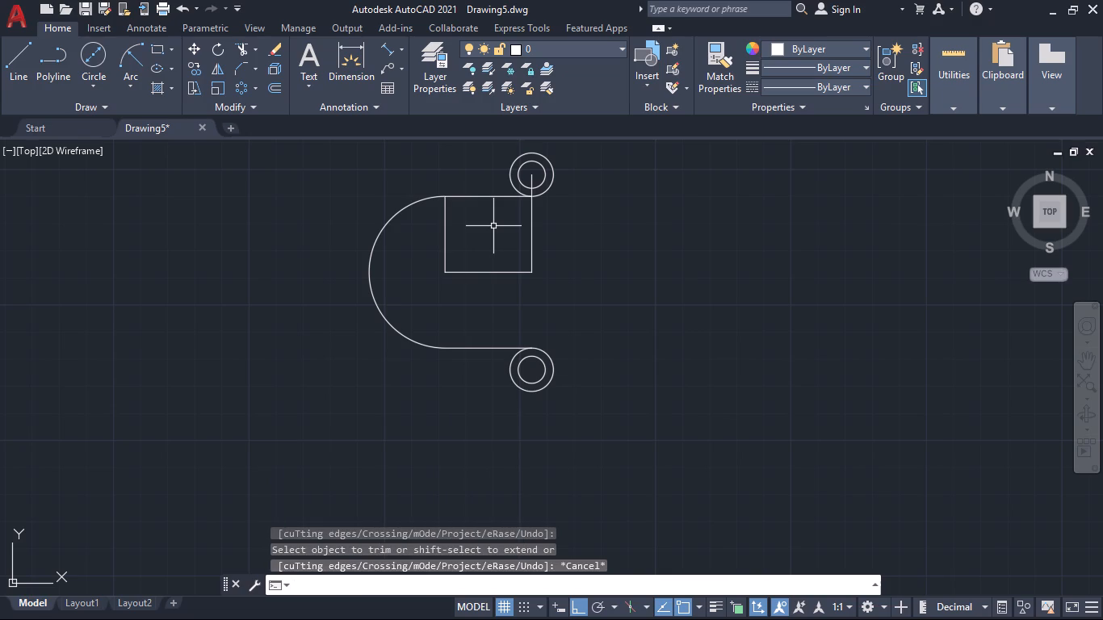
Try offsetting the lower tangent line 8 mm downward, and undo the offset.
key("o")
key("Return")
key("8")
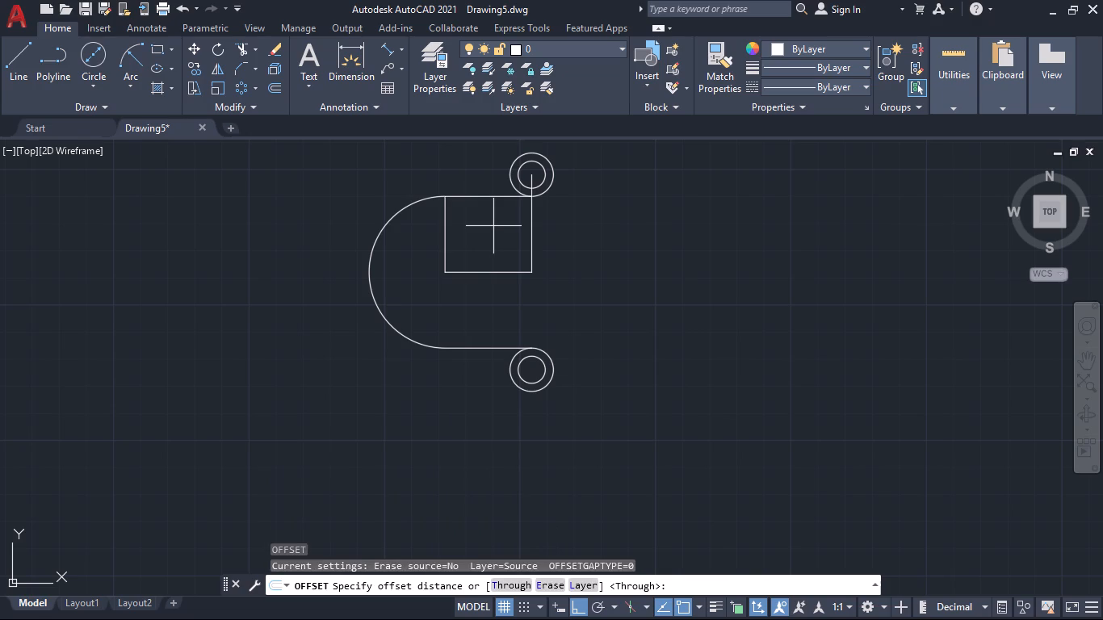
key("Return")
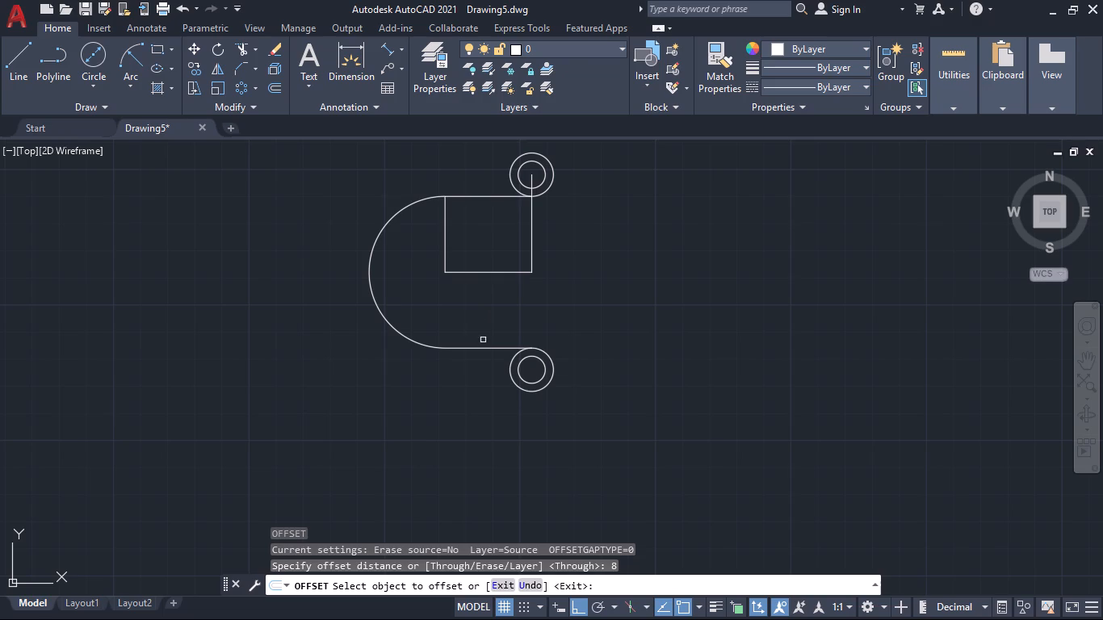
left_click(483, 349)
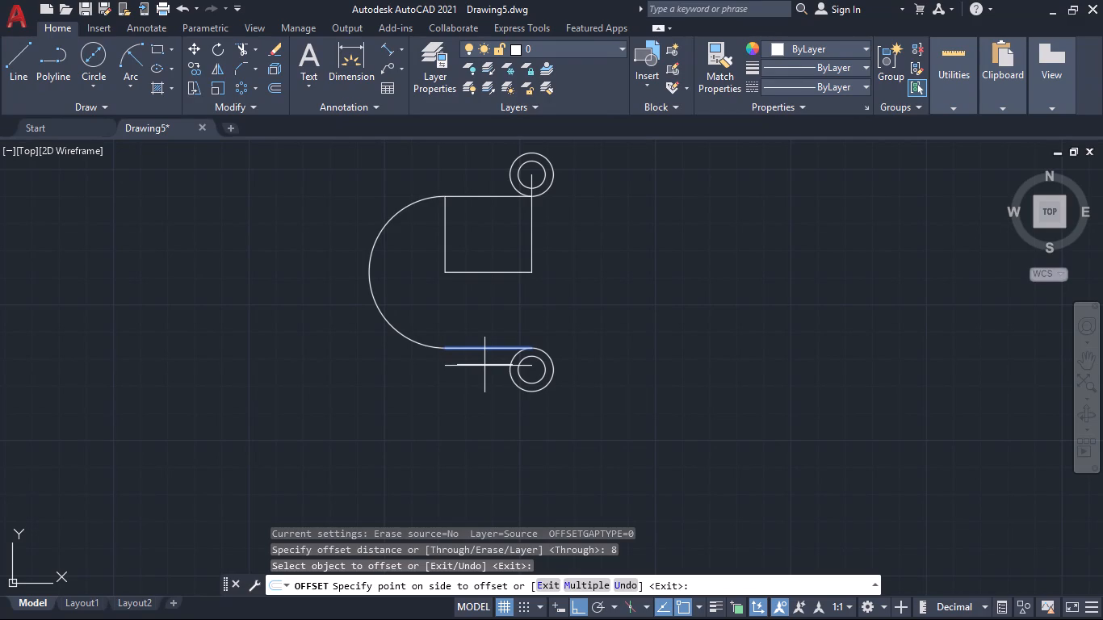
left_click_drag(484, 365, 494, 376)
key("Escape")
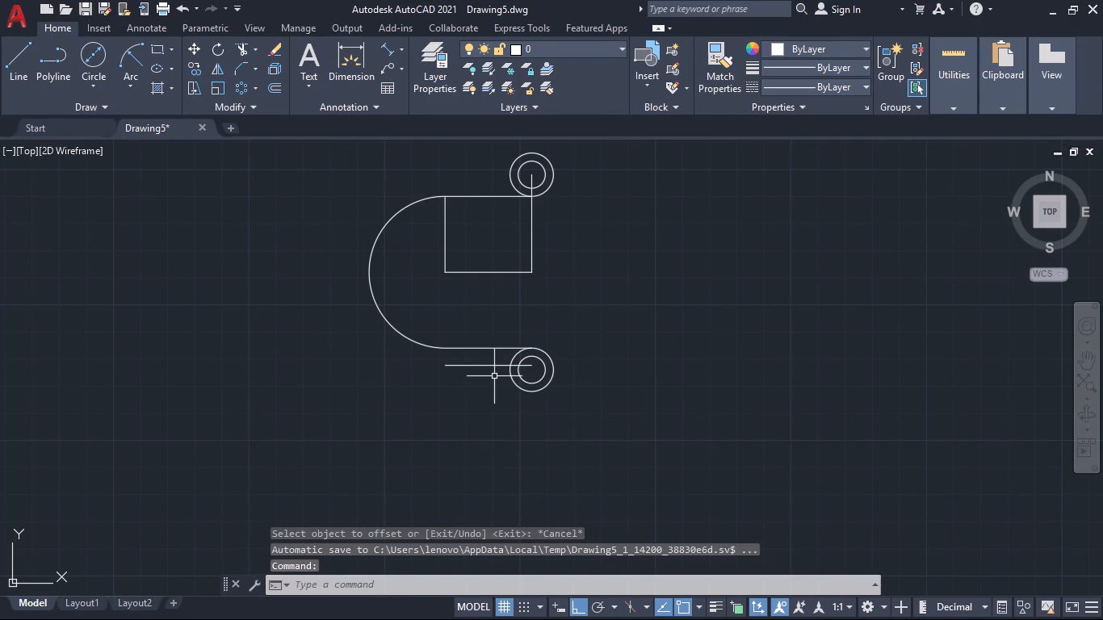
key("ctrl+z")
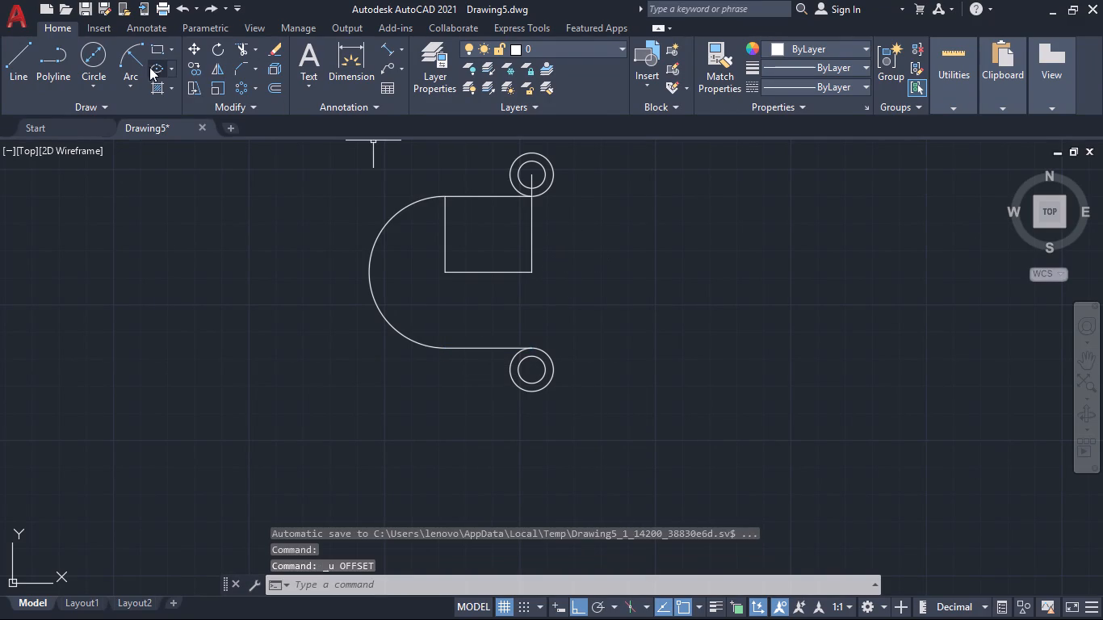
Draw a horizontal line about 46 mm long to the left from the top quadrant of the lower 12.5 mm circle.
left_click(23, 54)
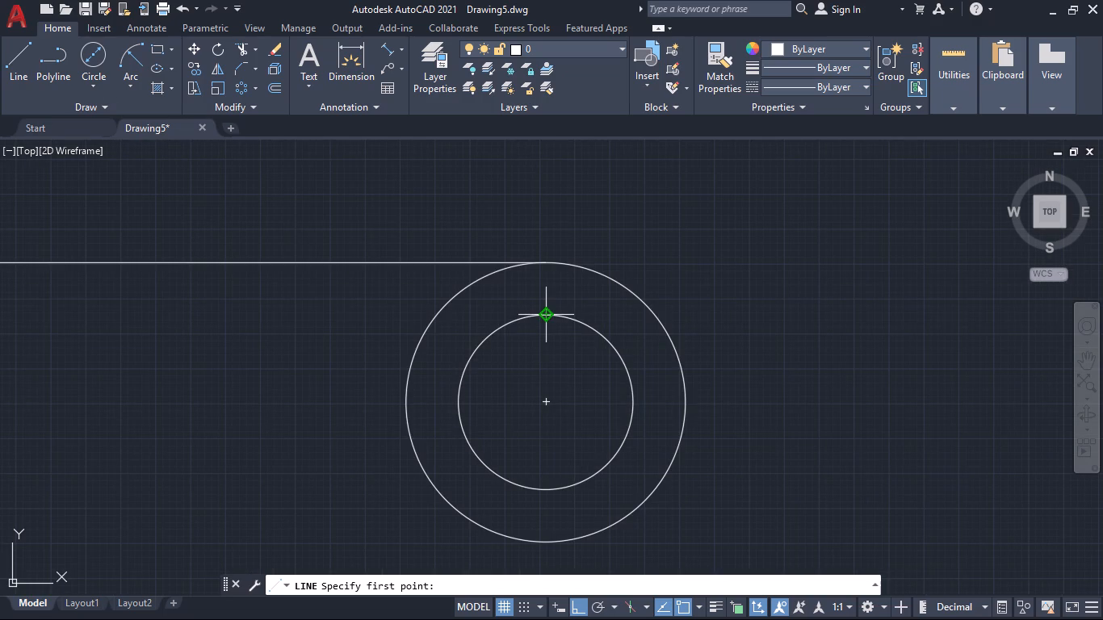
left_click(546, 314)
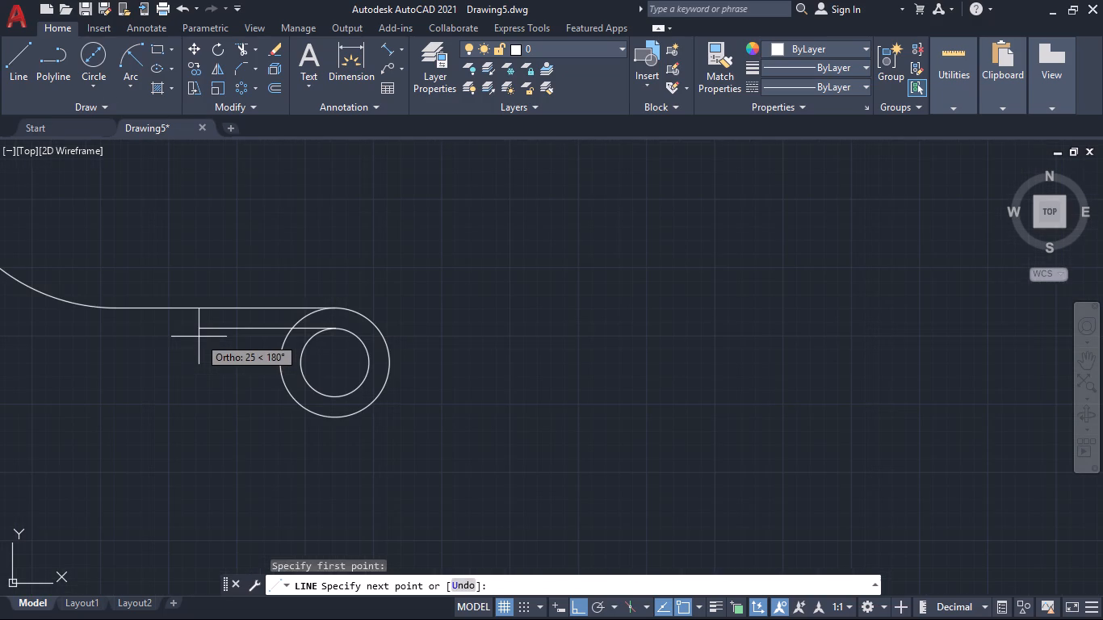
left_click(84, 341)
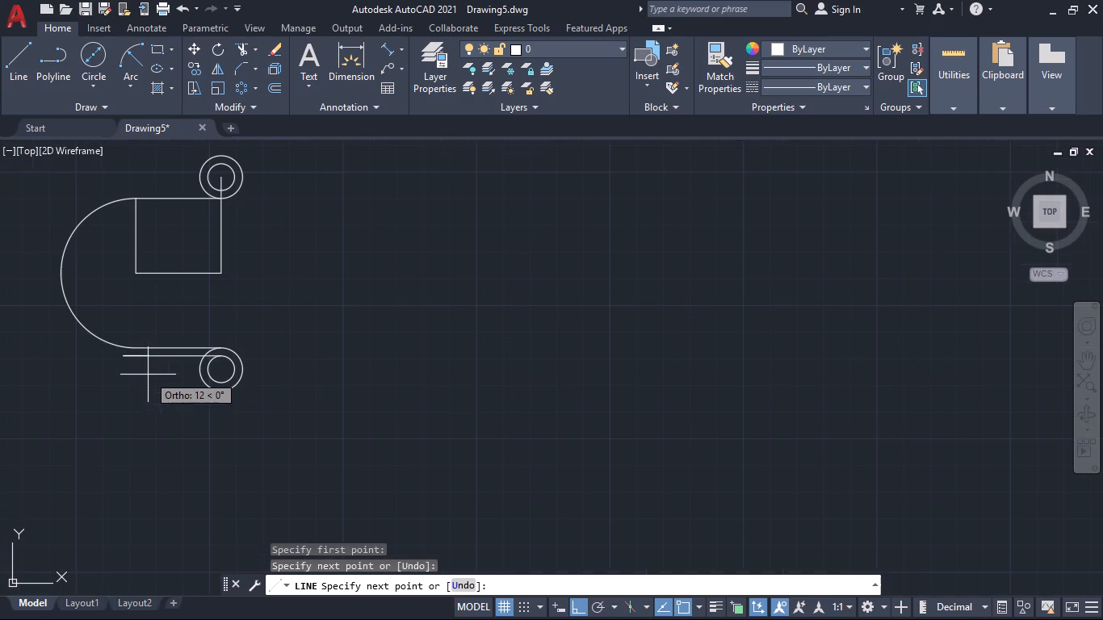
key("Escape")
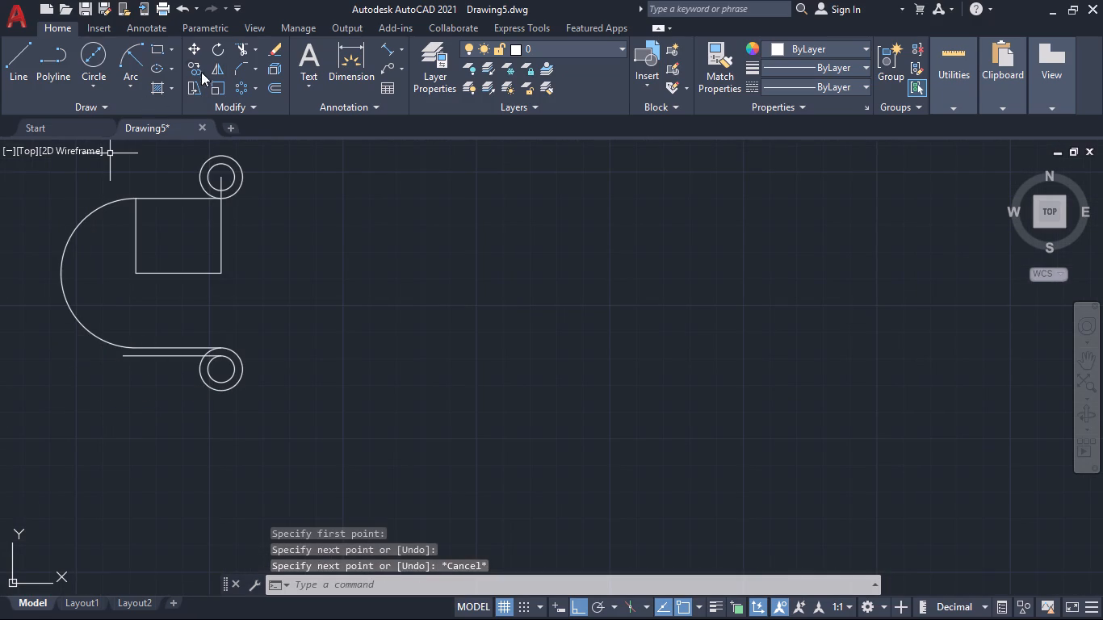
Measure the gap between the lower tangent line and the horizontal line just below it, without placing a dimension.
left_click(343, 61)
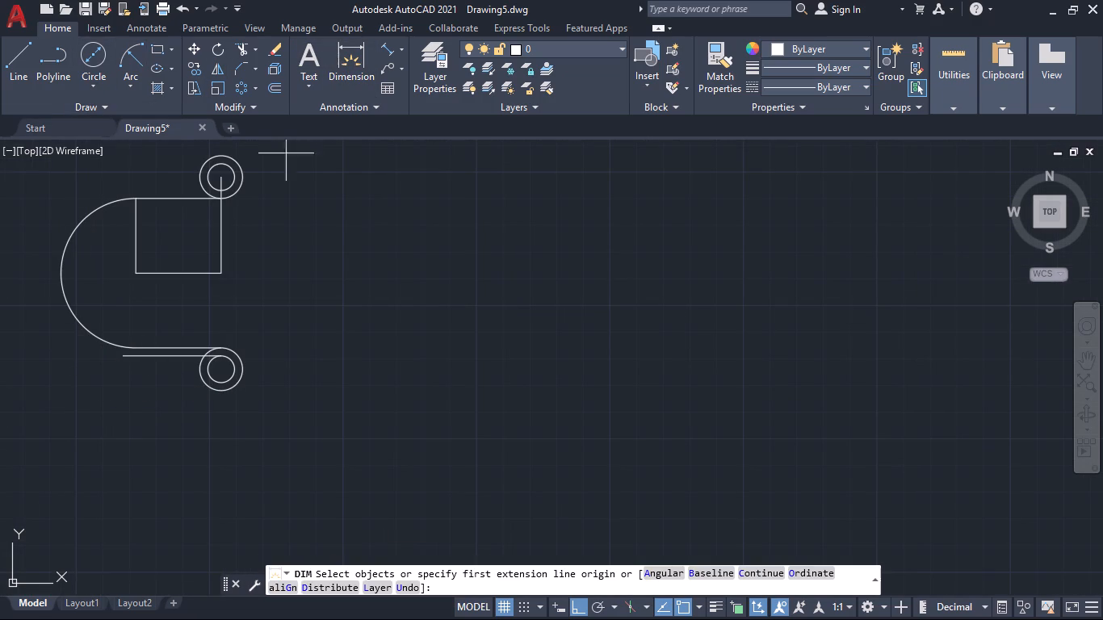
left_click(182, 349)
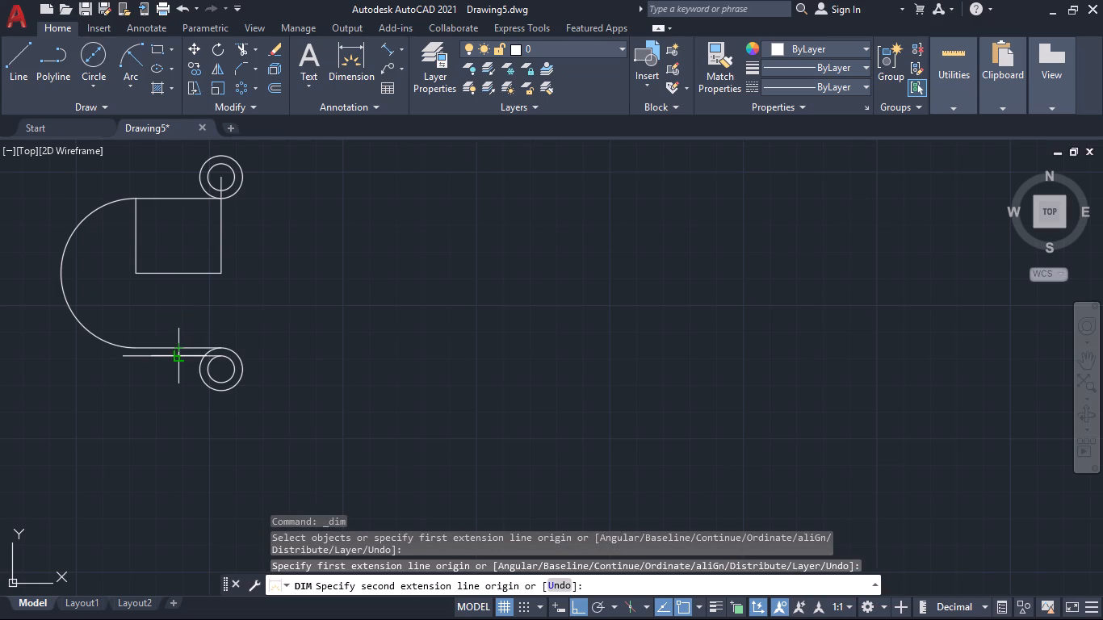
left_click(182, 356)
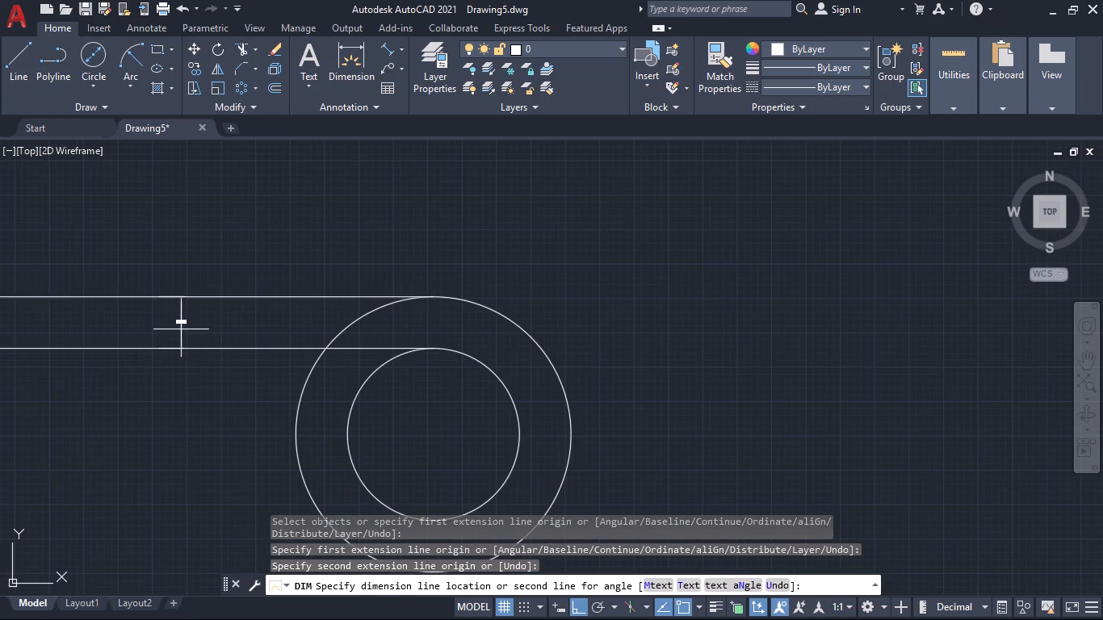
key("Escape")
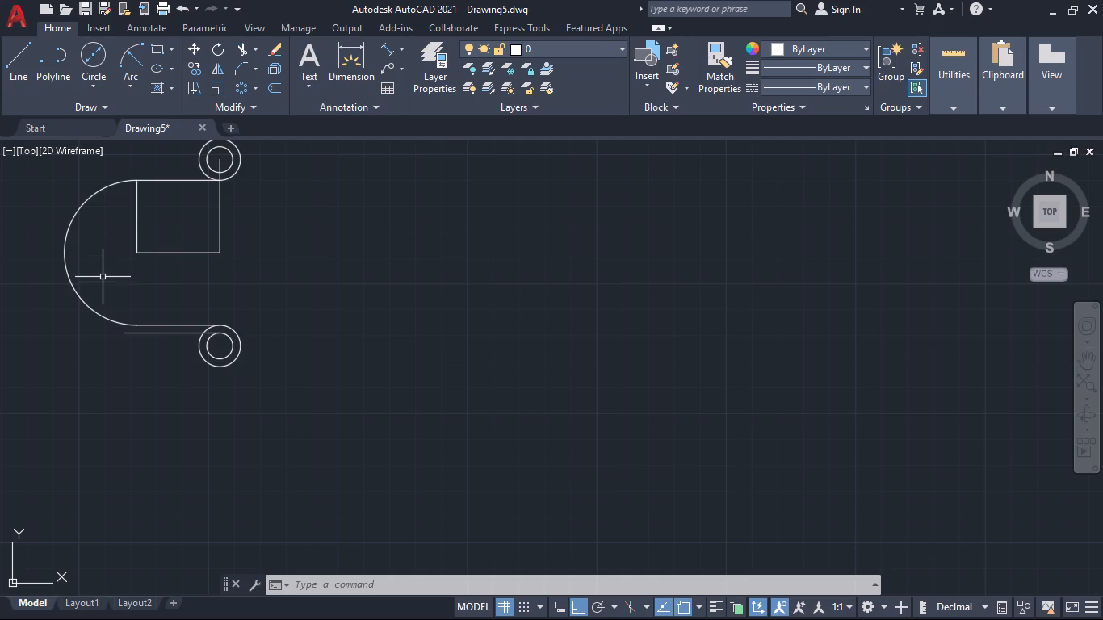
key("space")
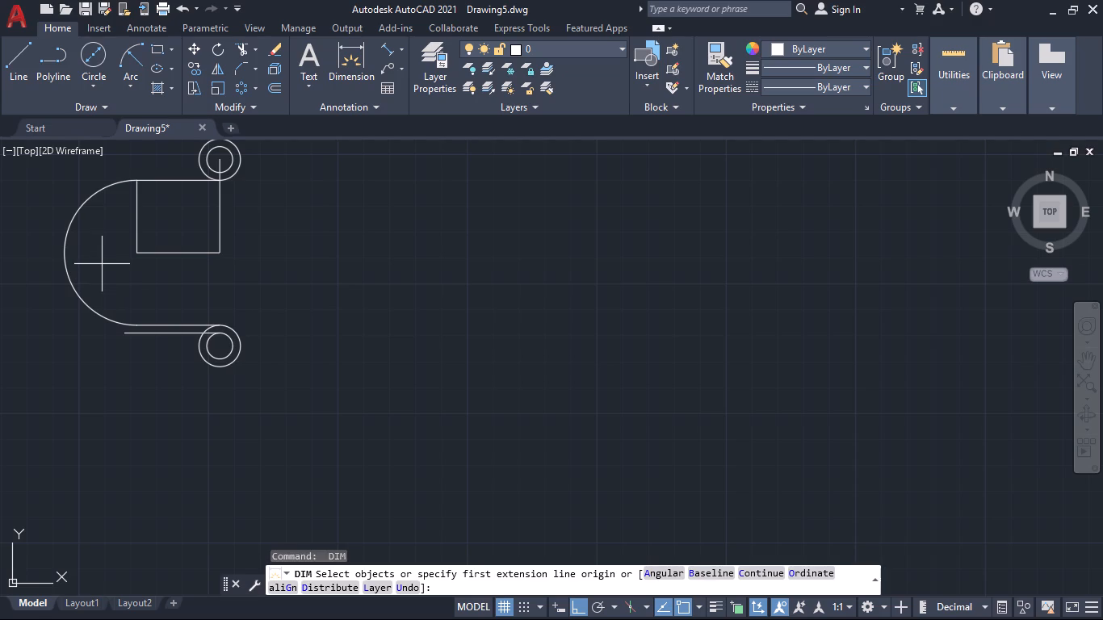
key("Escape")
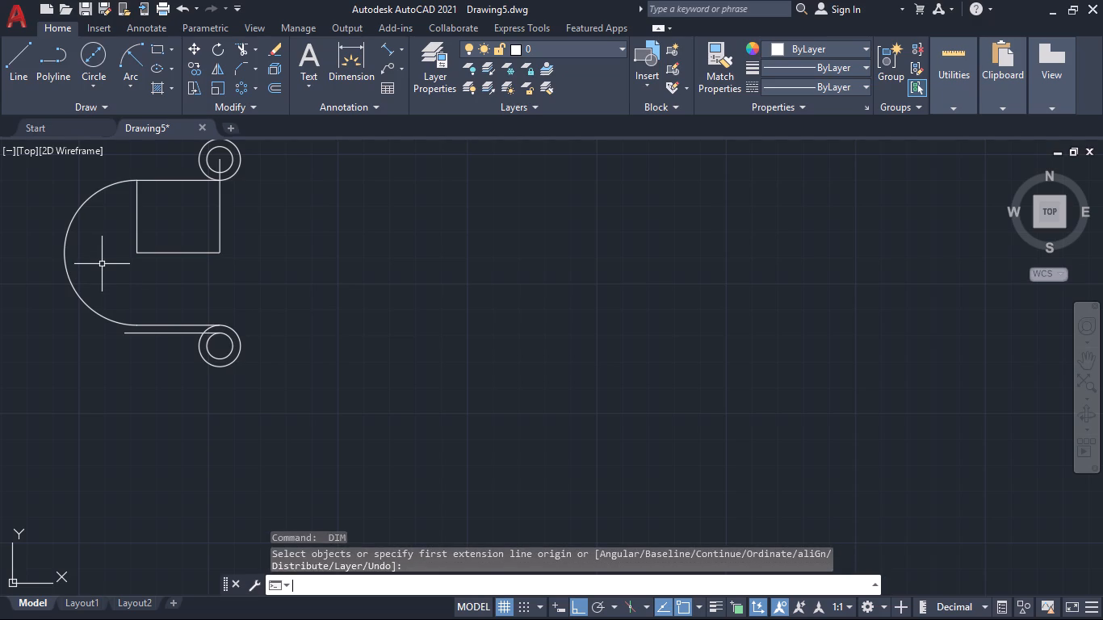
Offset the arch's semicircle and the upper tangent line outward by 3.75 mm.
key("o")
key("Return")
key("3")
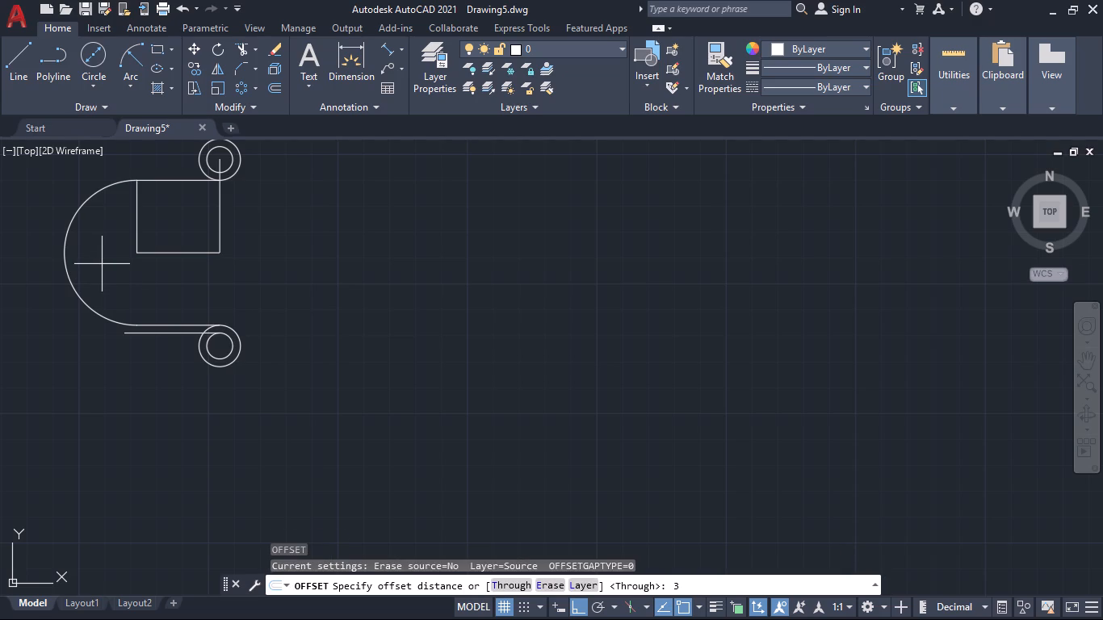
key("period")
type("75")
key("Return")
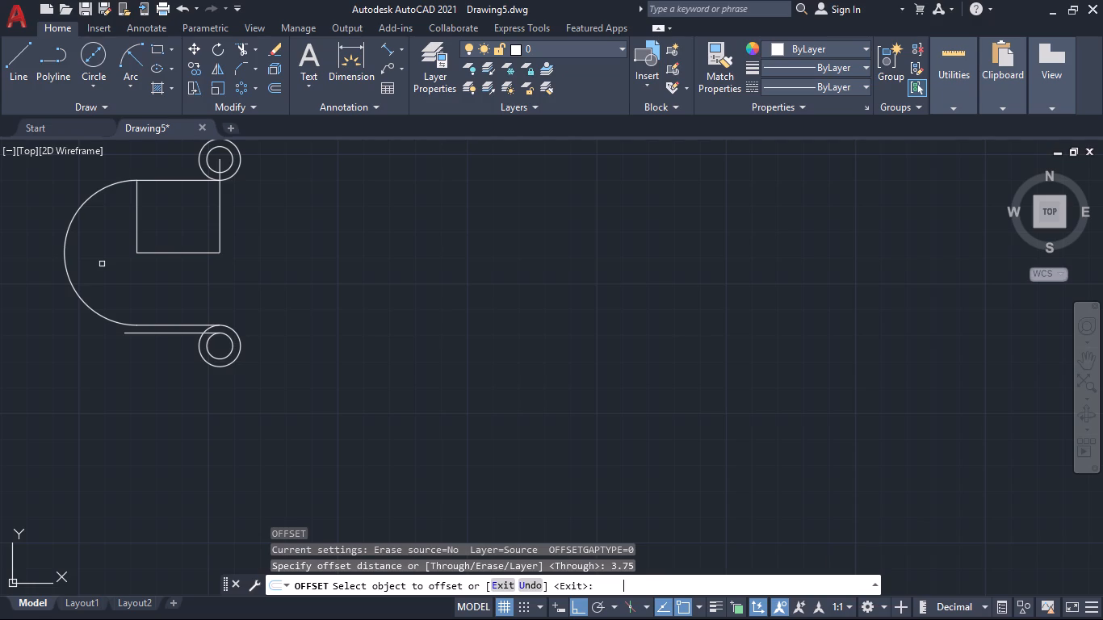
left_click(107, 319)
left_click(89, 333)
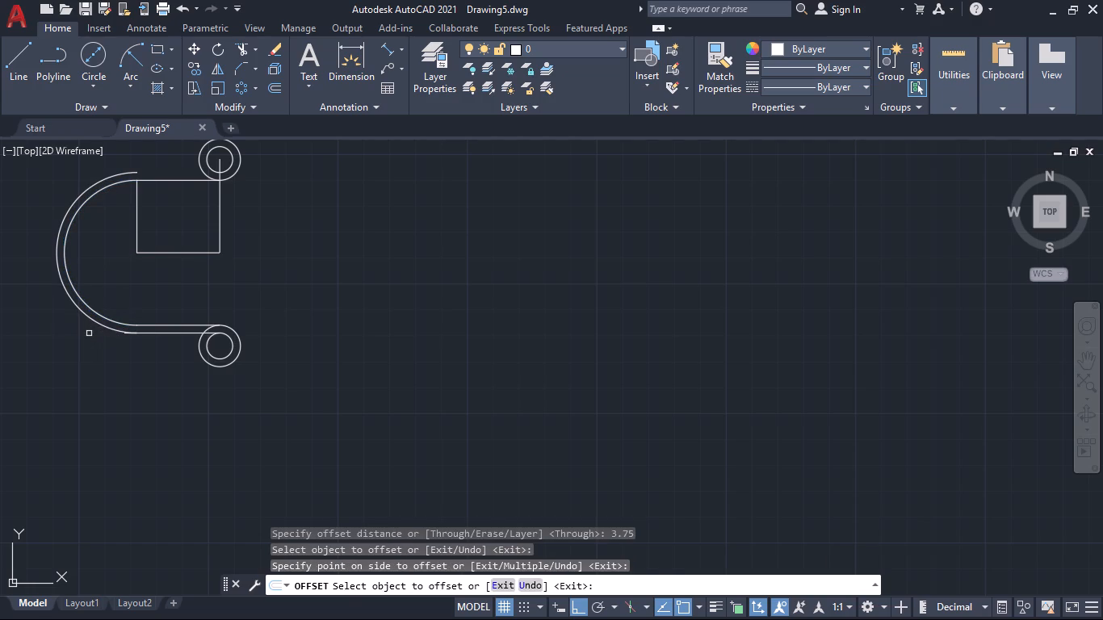
left_click(170, 179)
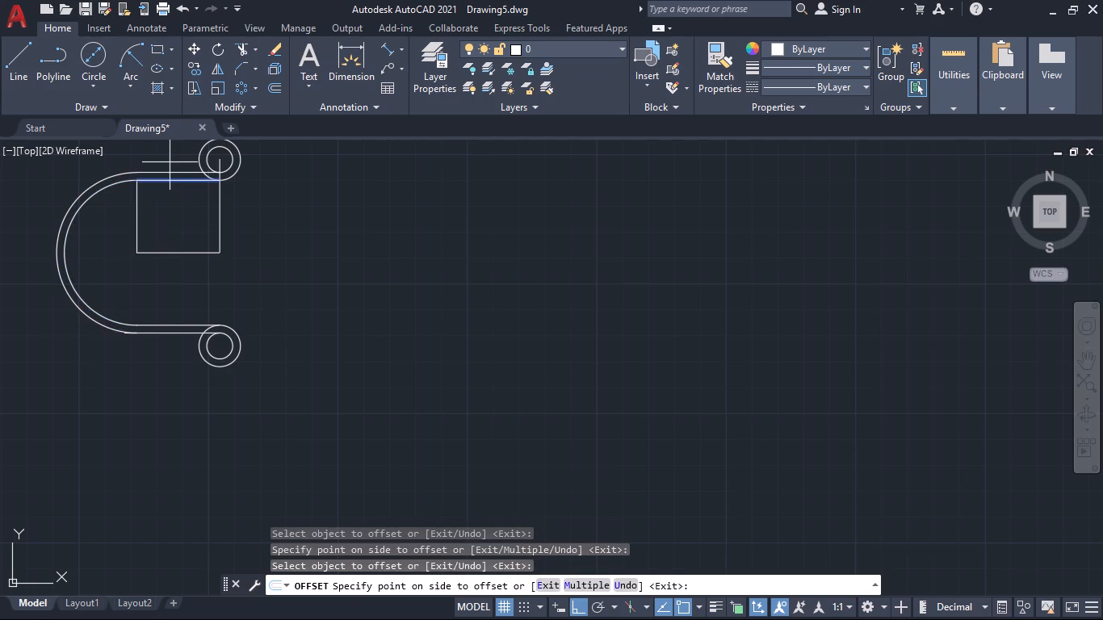
left_click(170, 162)
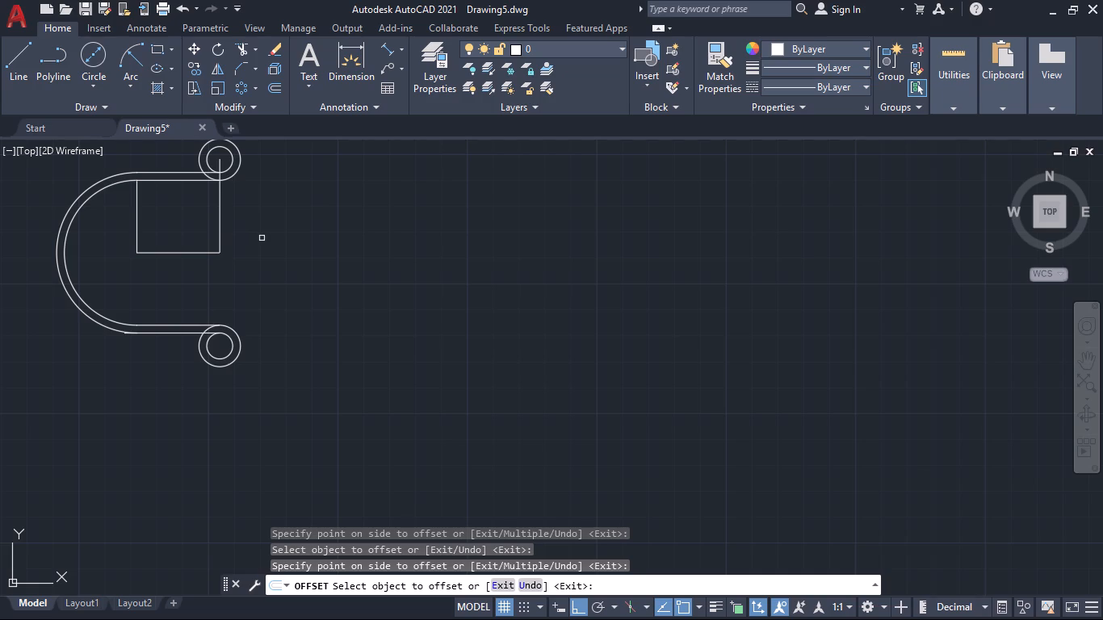
key("space")
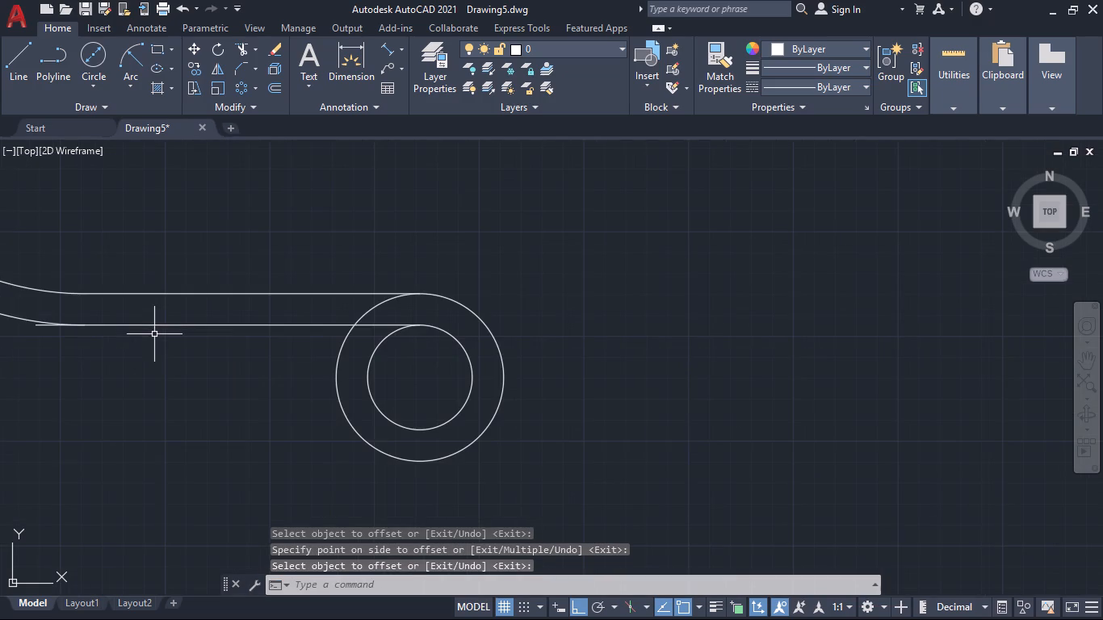
Trim the end of the lower outer line that overhangs past the outer arc.
type("tr")
key("Return")
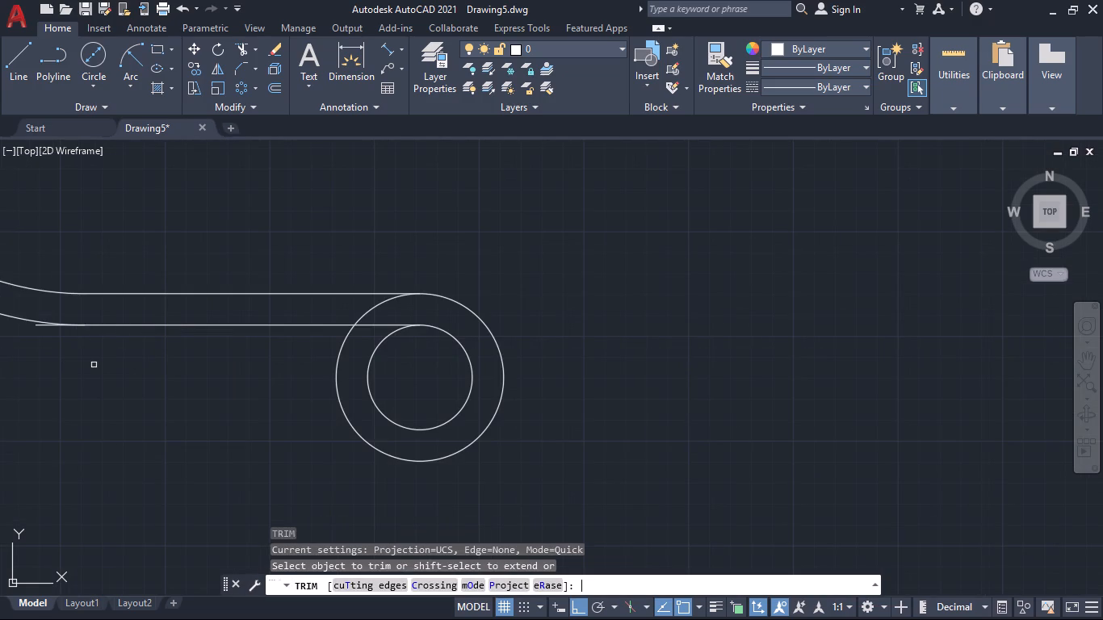
left_click(40, 326)
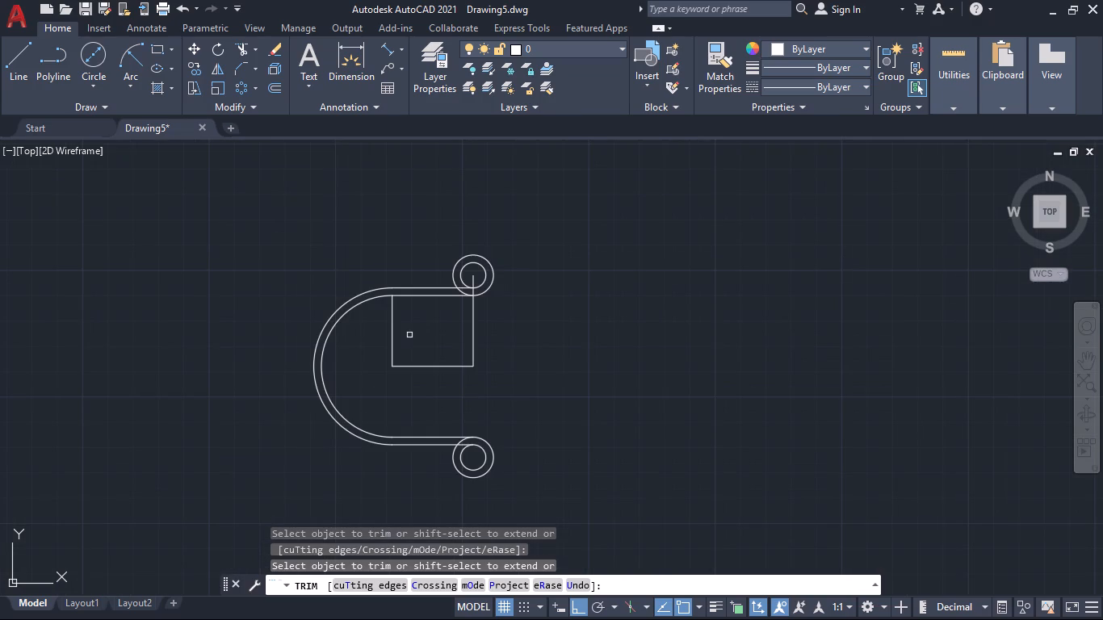
Trim away the construction lines inside the arch and the outer line ends lying inside the upper and lower 20 mm circles.
left_click(372, 337)
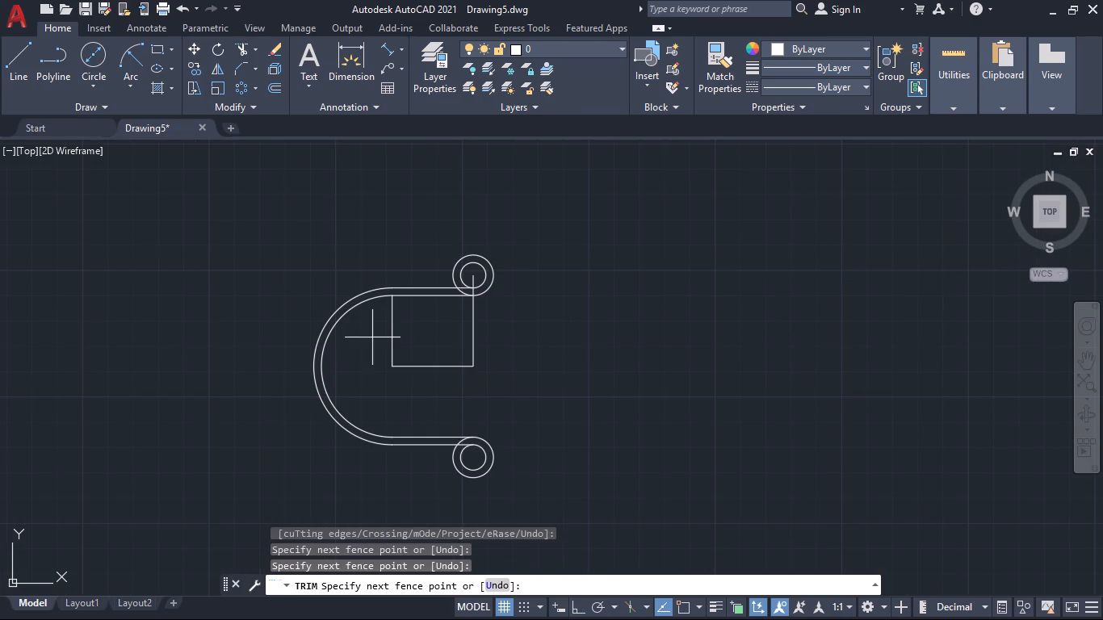
left_click(461, 378)
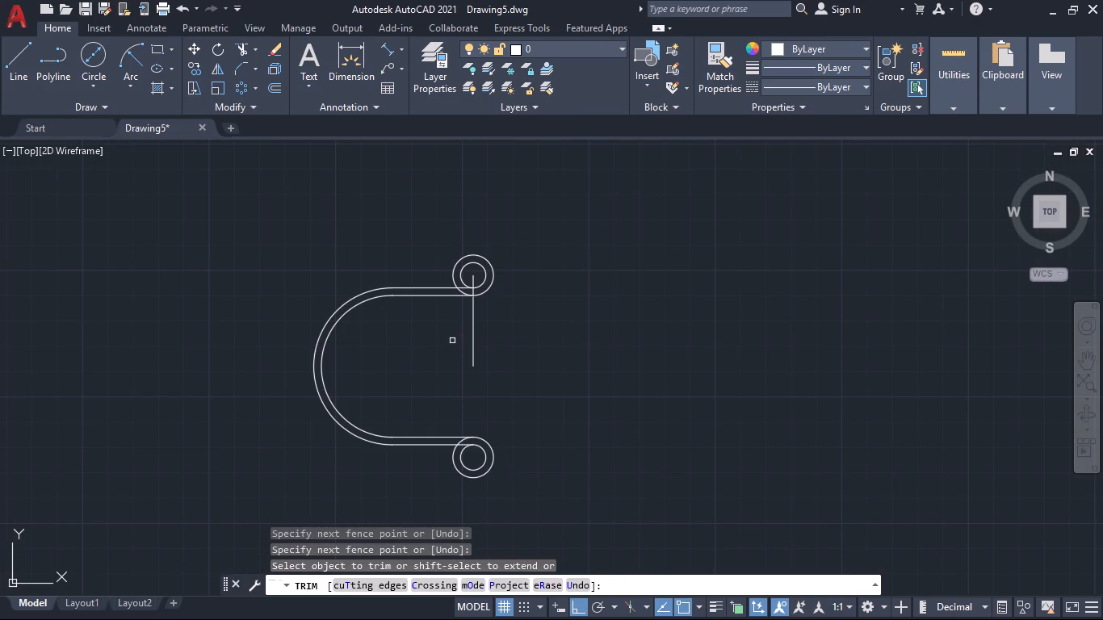
left_click(451, 340)
left_click(510, 341)
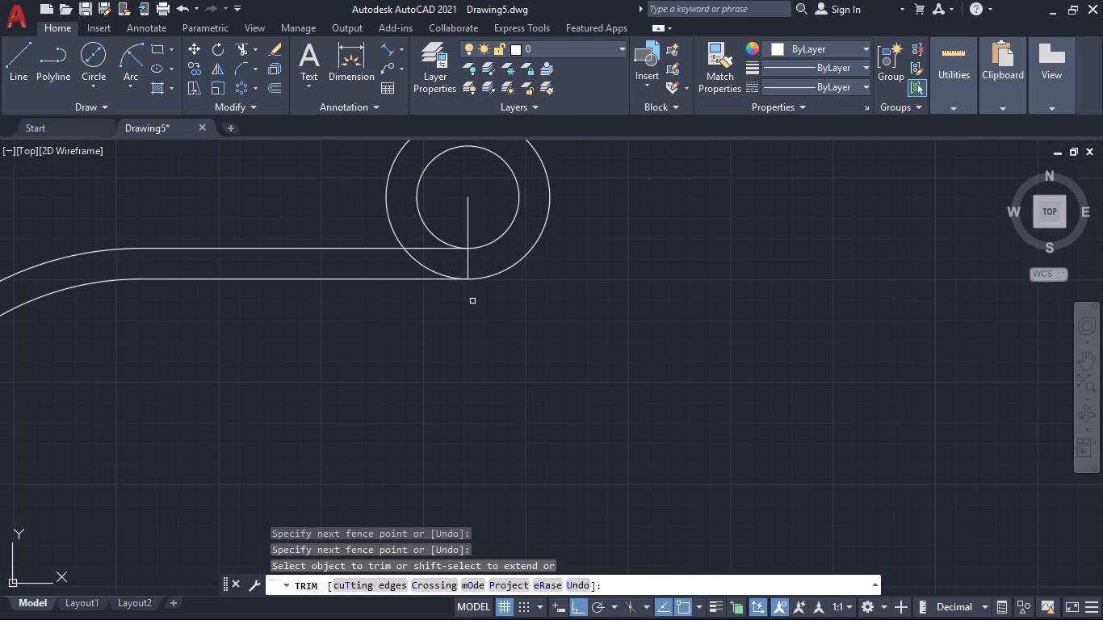
left_click(425, 249)
left_click(468, 262)
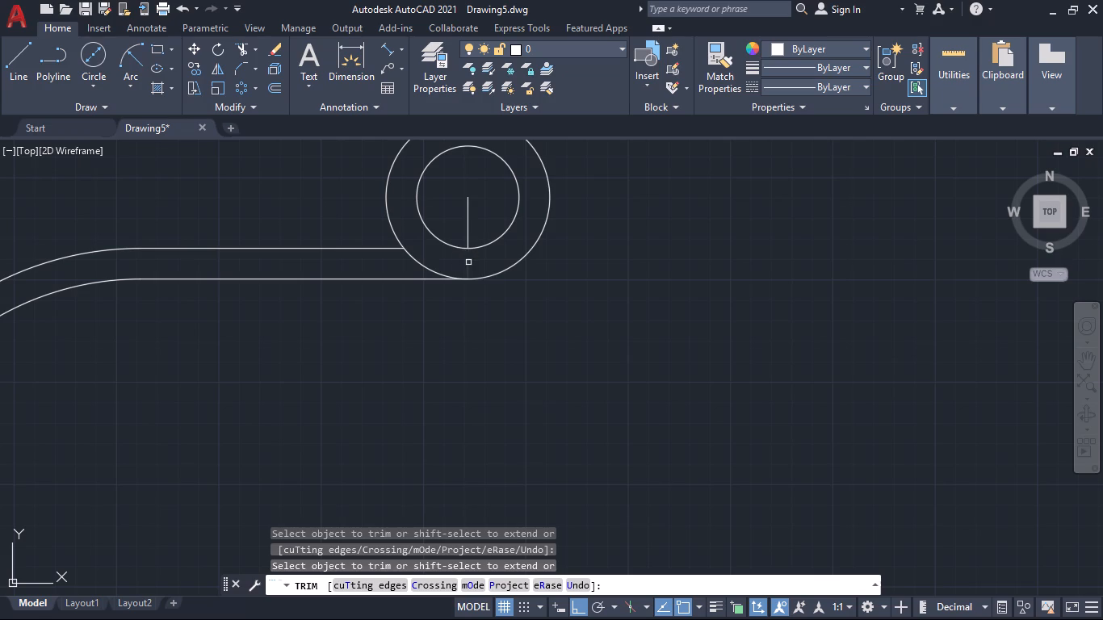
left_click(468, 230)
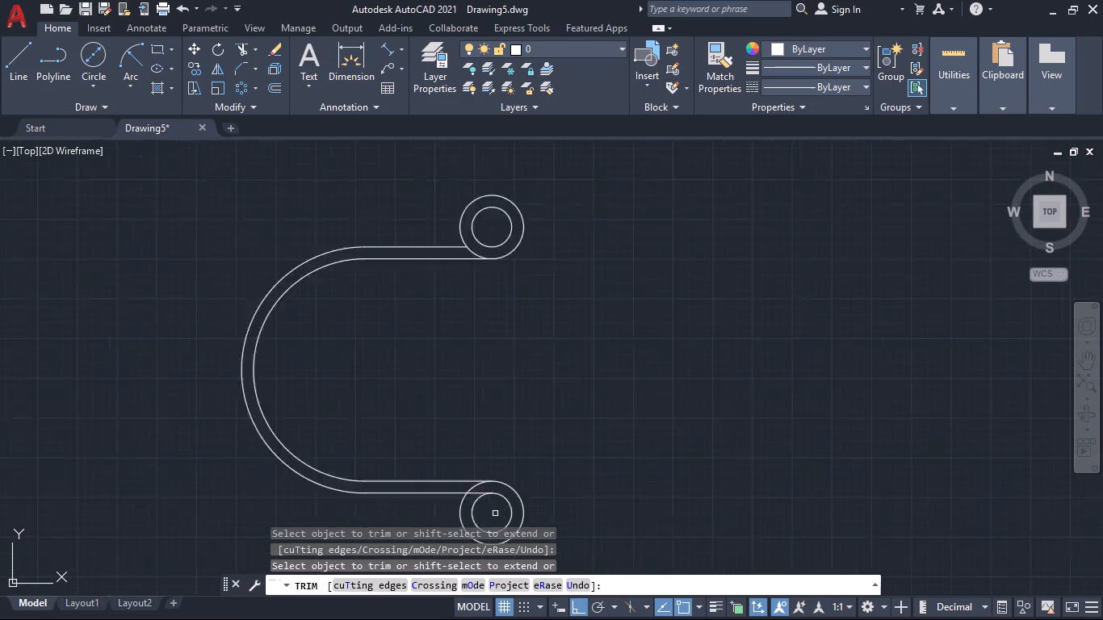
left_click(449, 463)
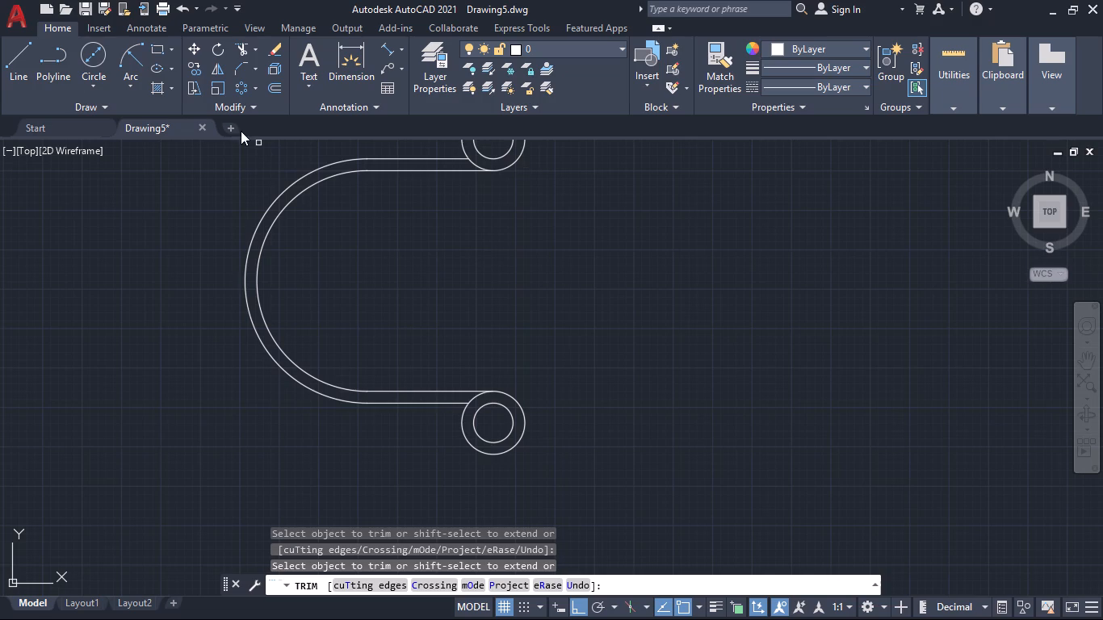
Draw a 140 mm diameter circle centred on the arch's centre point.
left_click(19, 44)
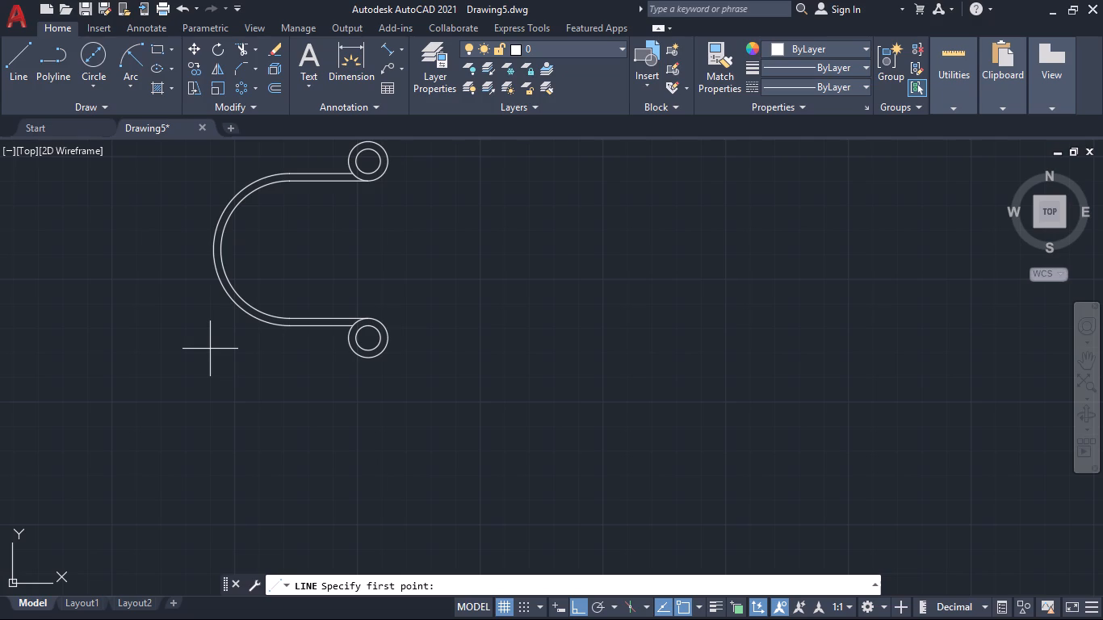
left_click(88, 52)
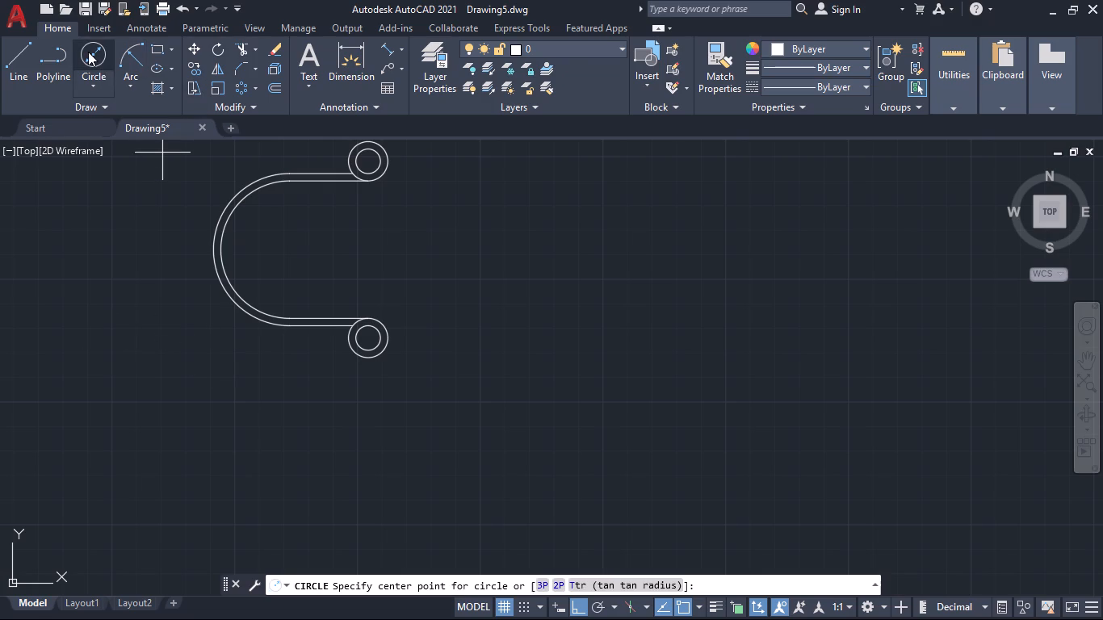
left_click(287, 252)
type("140")
key("Return")
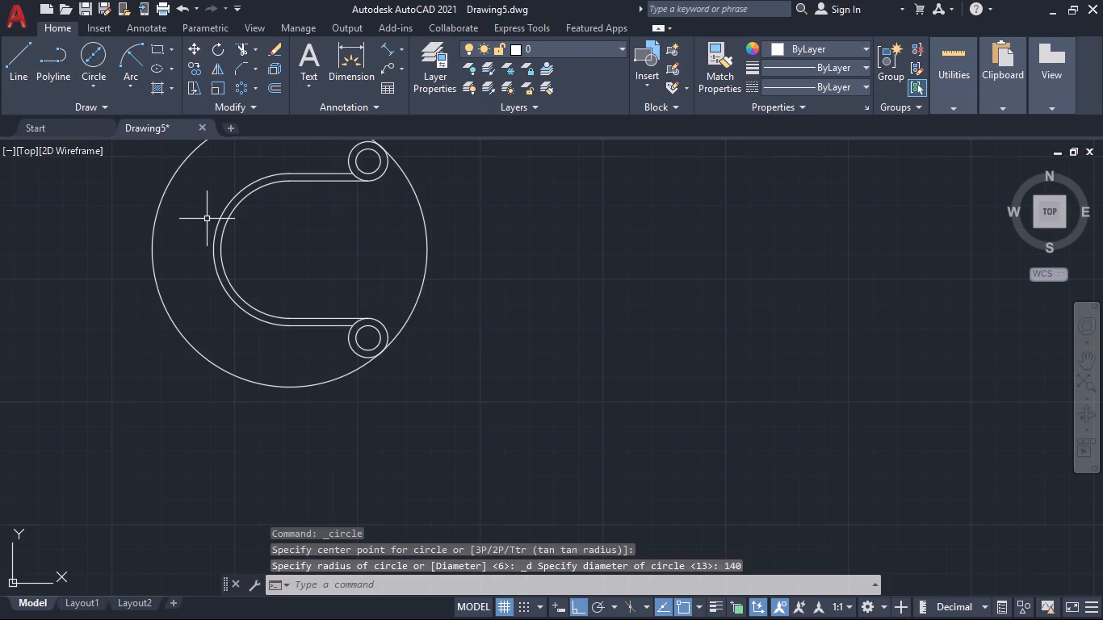
Start drawing another circle.
left_click(92, 57)
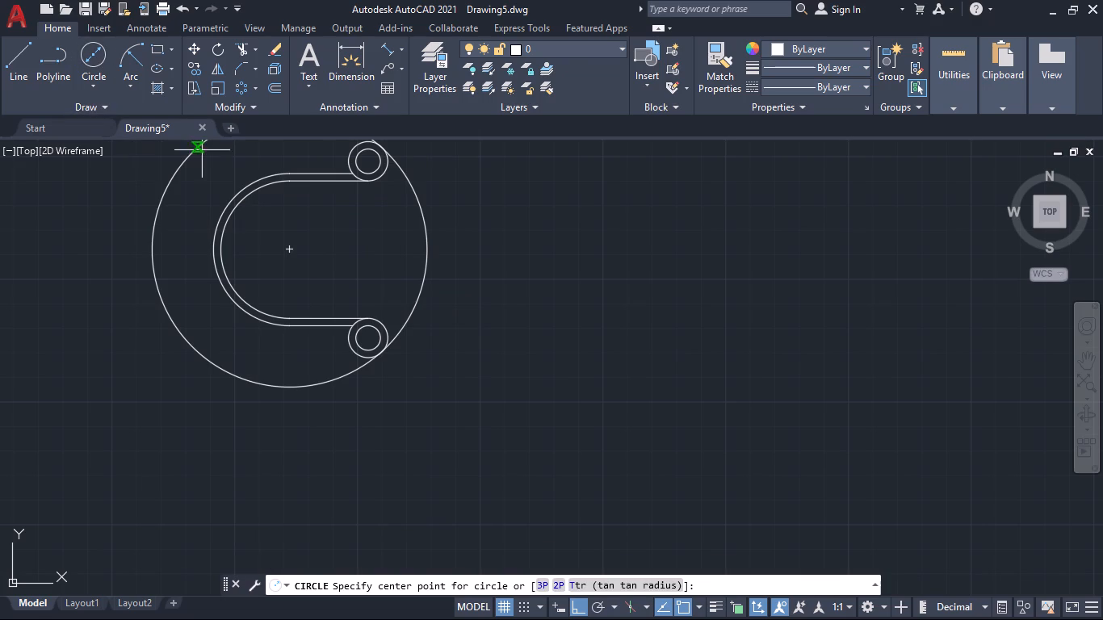
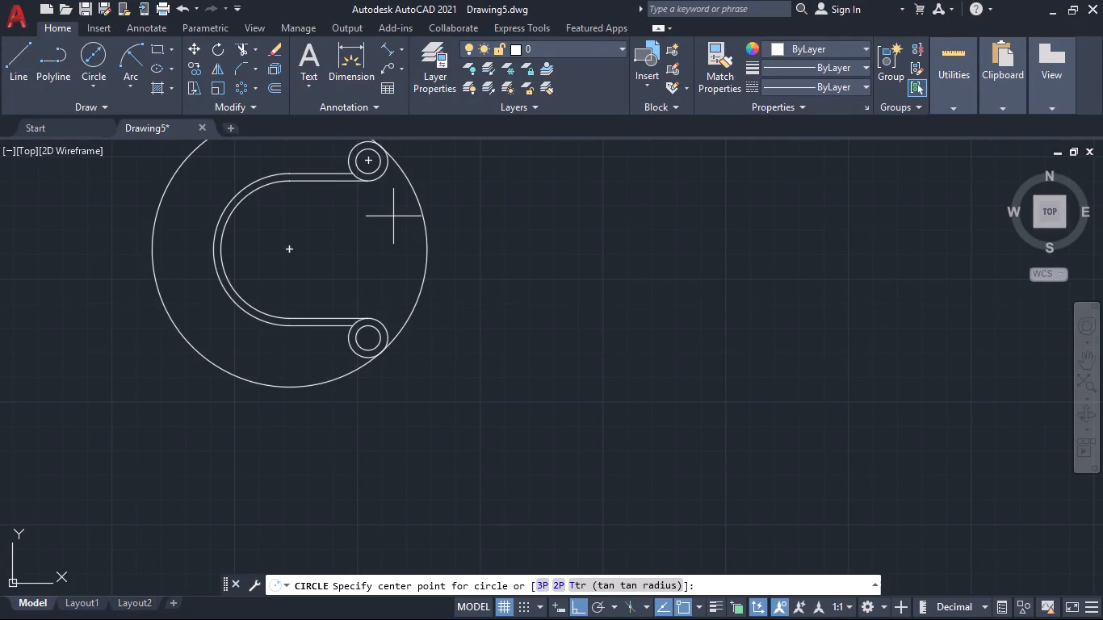
Draw a horizontal line about 138 mm long leftward from the bottom quadrant of the lower 20 mm circle, past the 140 mm circle.
key("Escape")
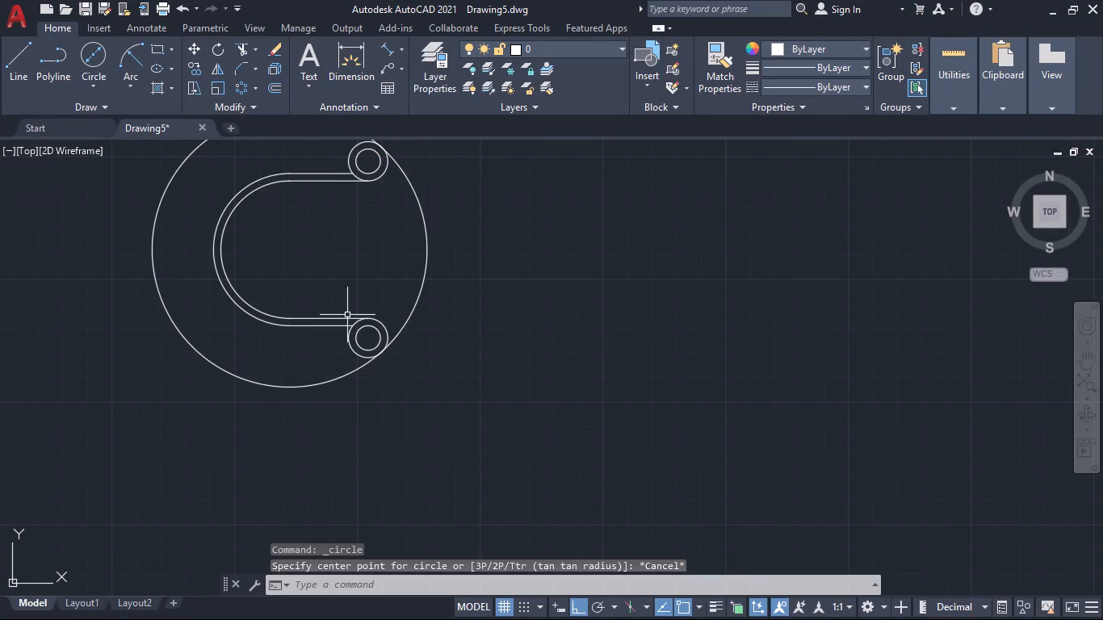
left_click(16, 51)
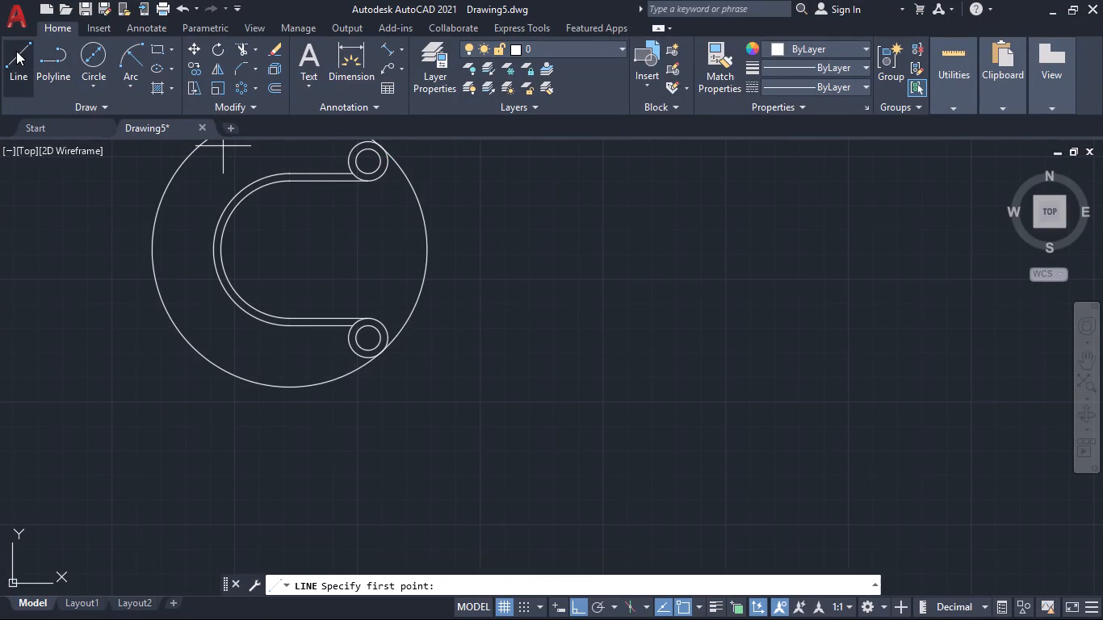
left_click(371, 362)
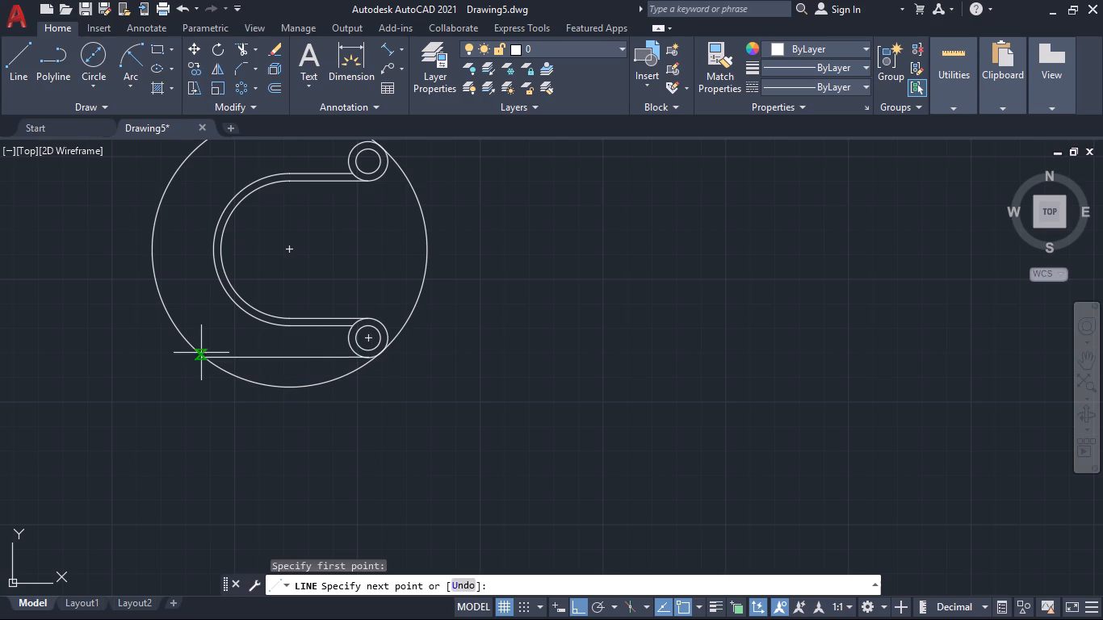
left_click(98, 352)
key("space")
Draw a horizontal line leftward from the top quadrant of the upper 20 mm circle, extending past the 140 mm circle.
key("space")
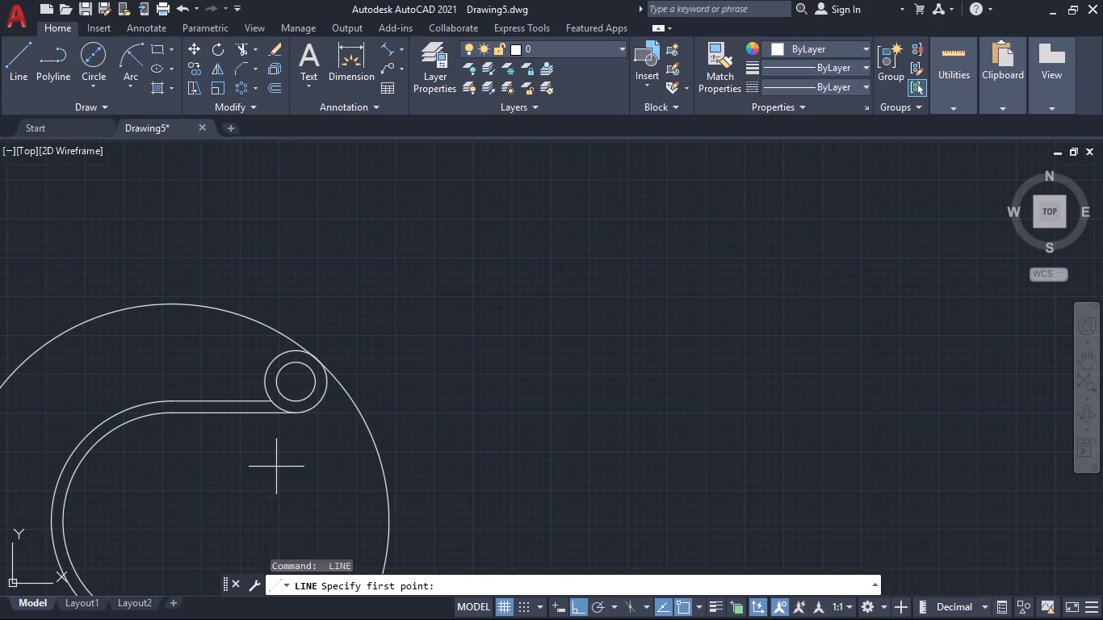
left_click(295, 352)
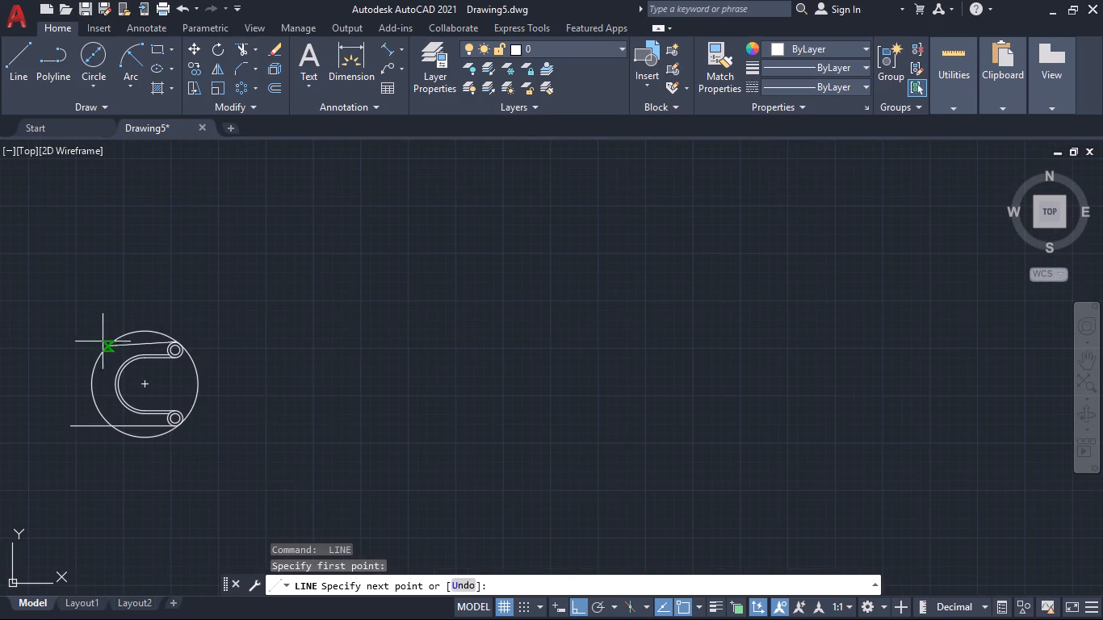
left_click(74, 341)
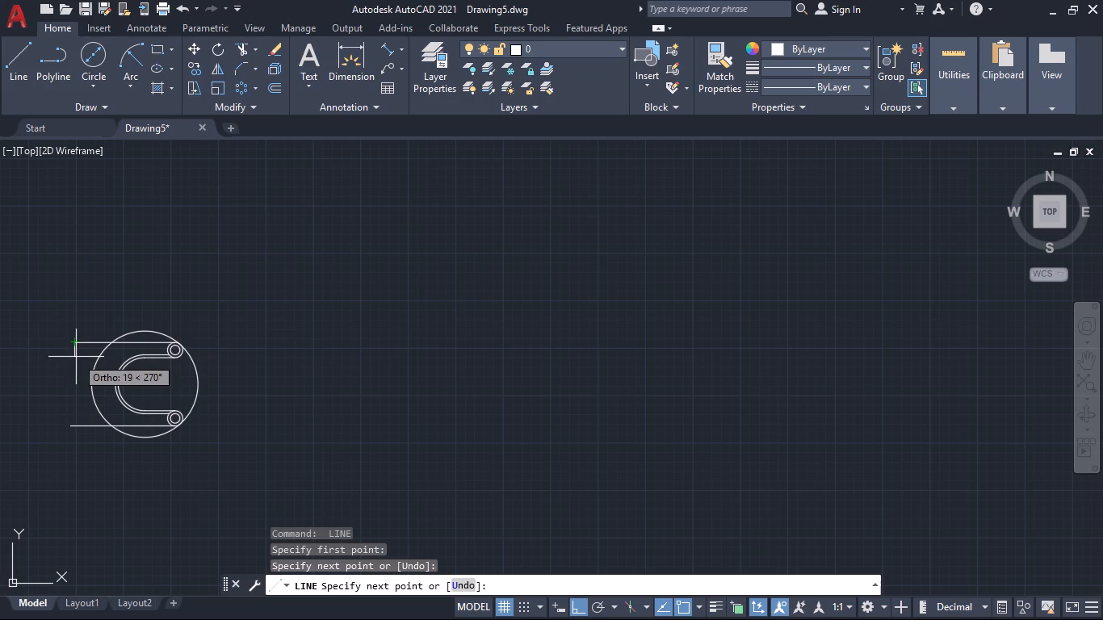
key("space")
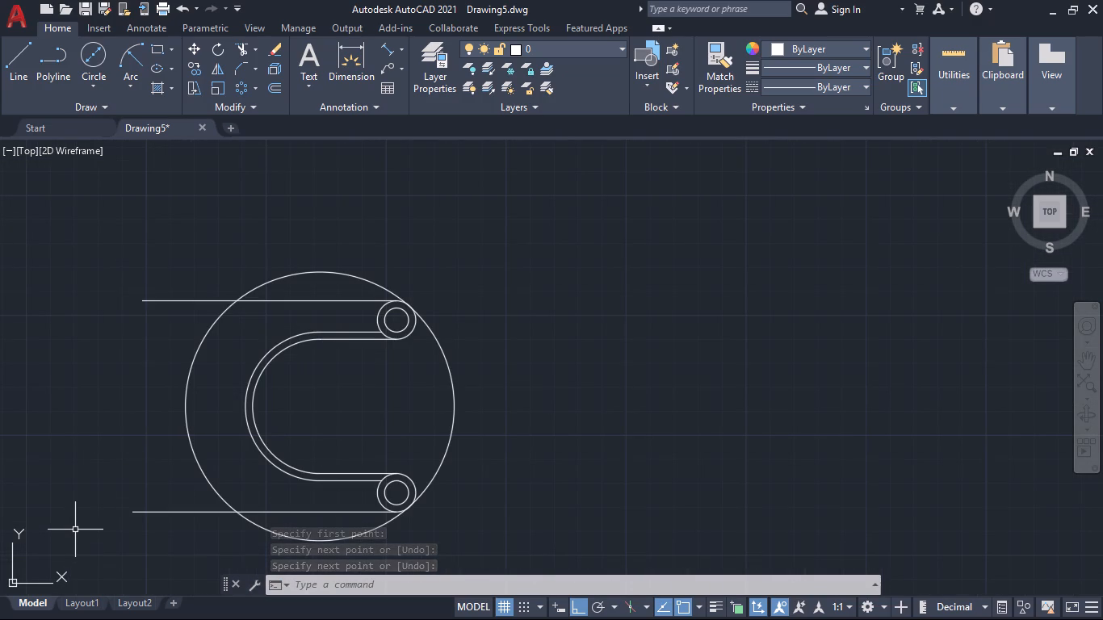
Trim away the top, right and bottom portions of the 140 mm circle, keeping only its left arc between the two new lines.
type("tr")
key("Return")
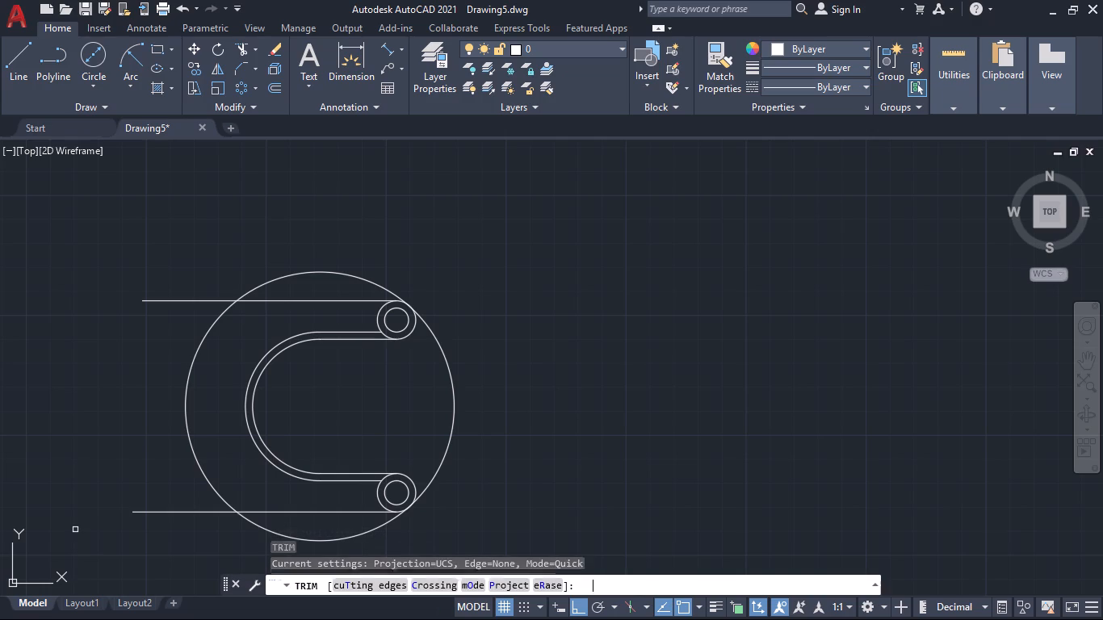
left_click(315, 276)
left_click(362, 272)
left_click(451, 348)
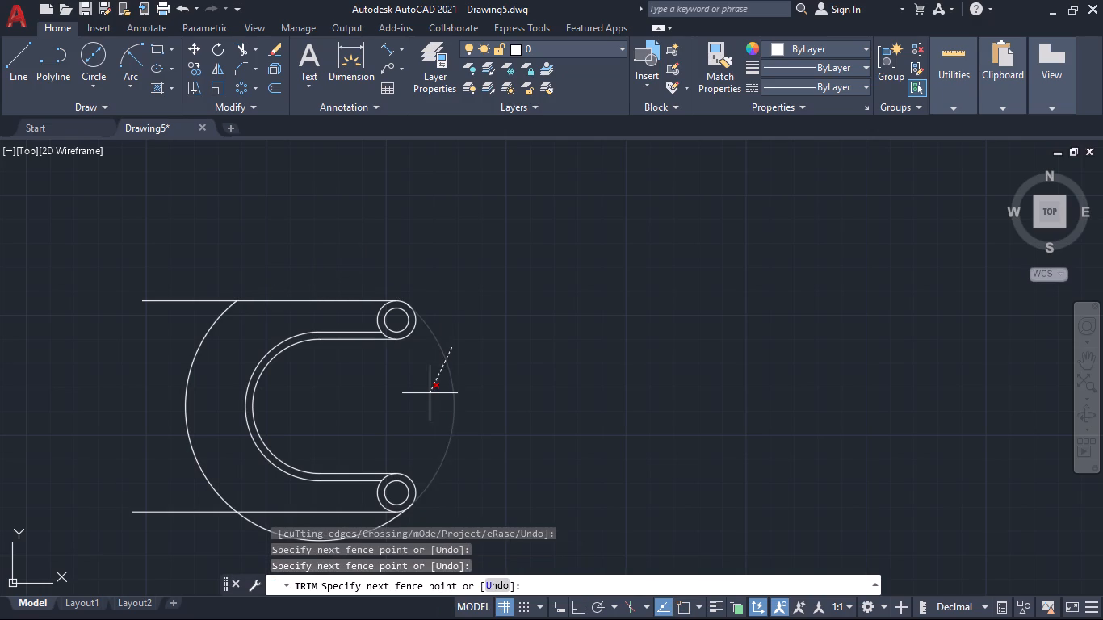
left_click(430, 393)
left_click(393, 522)
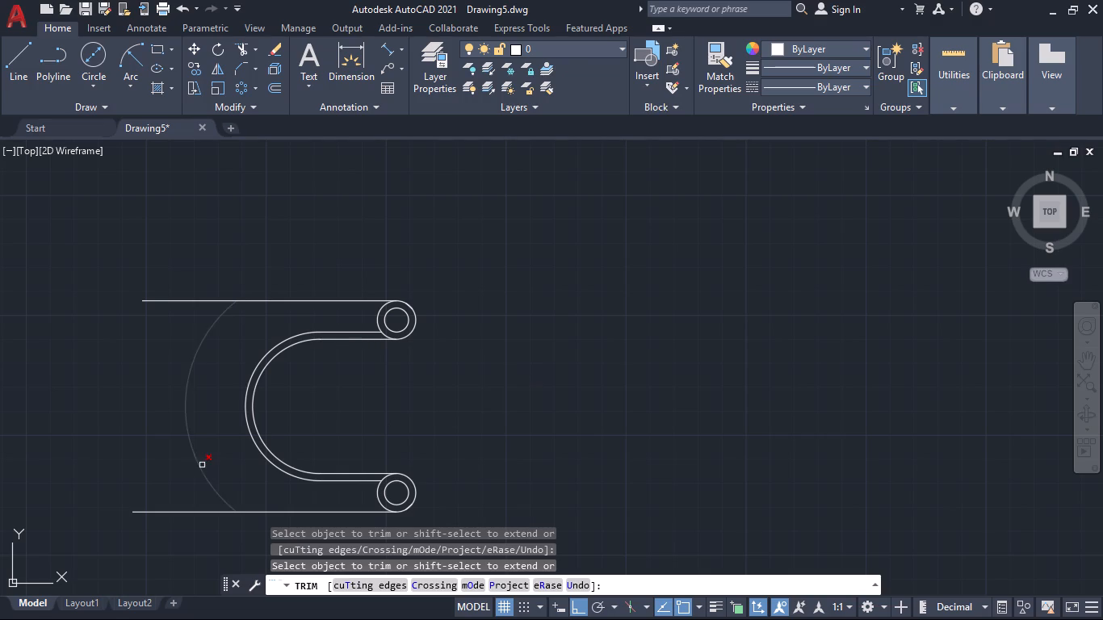
Trim the left ends of the lower and upper horizontal lines that overhang beyond the large arc.
left_click(184, 513)
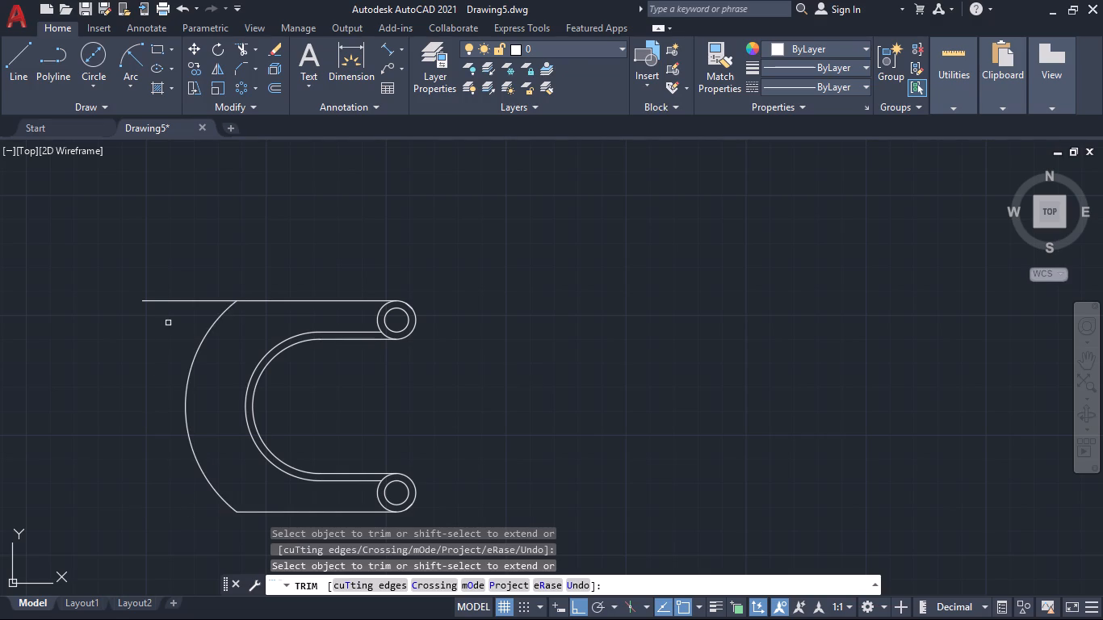
left_click(173, 304)
left_click(188, 286)
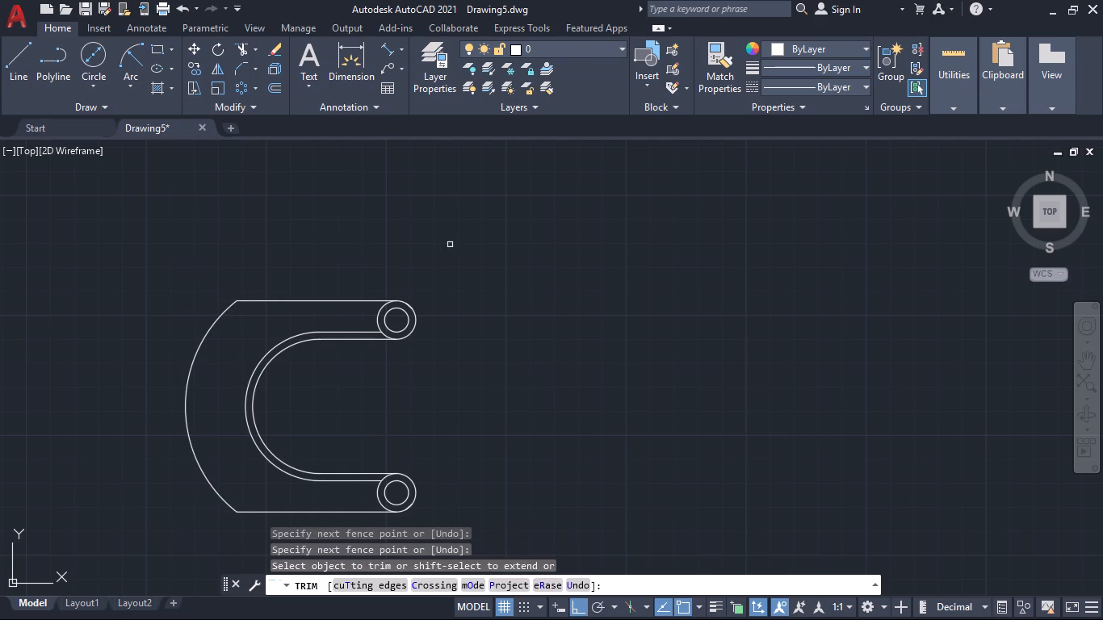
key("Escape")
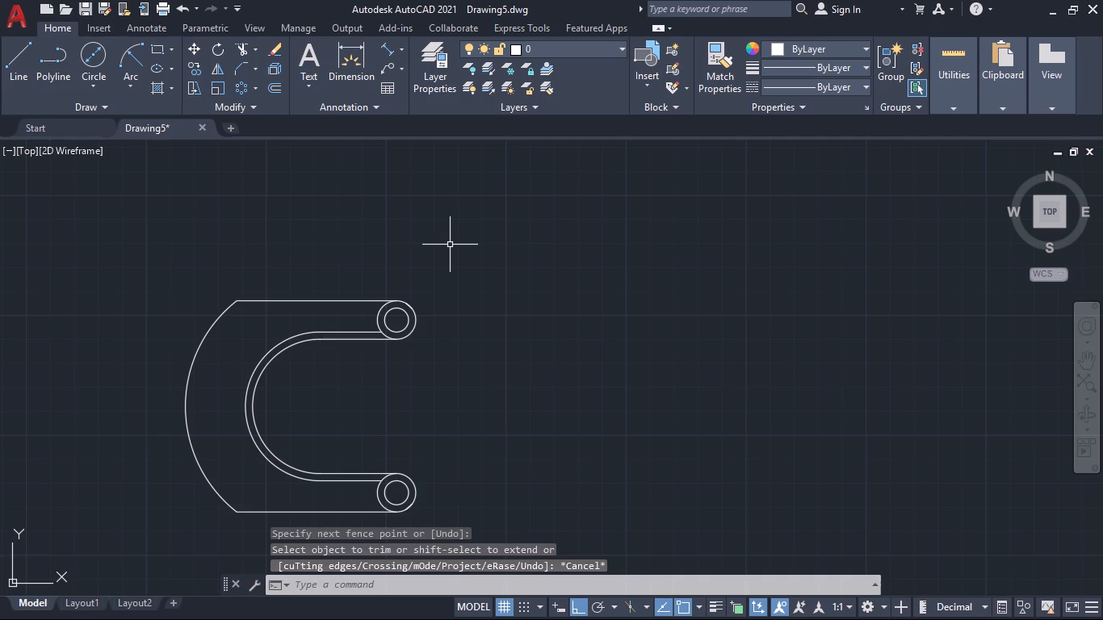
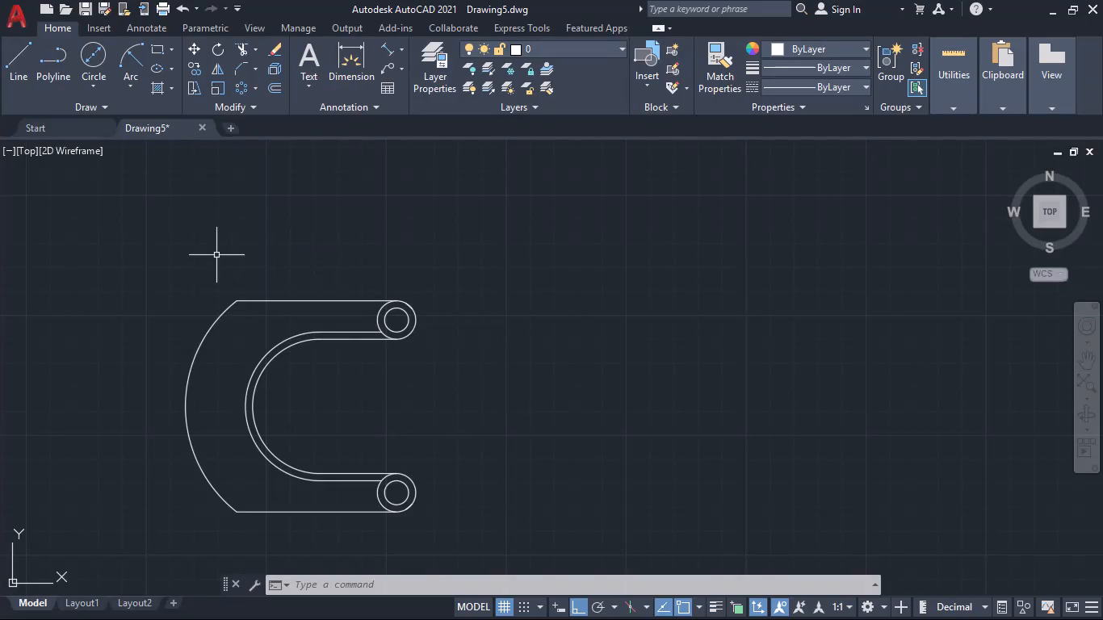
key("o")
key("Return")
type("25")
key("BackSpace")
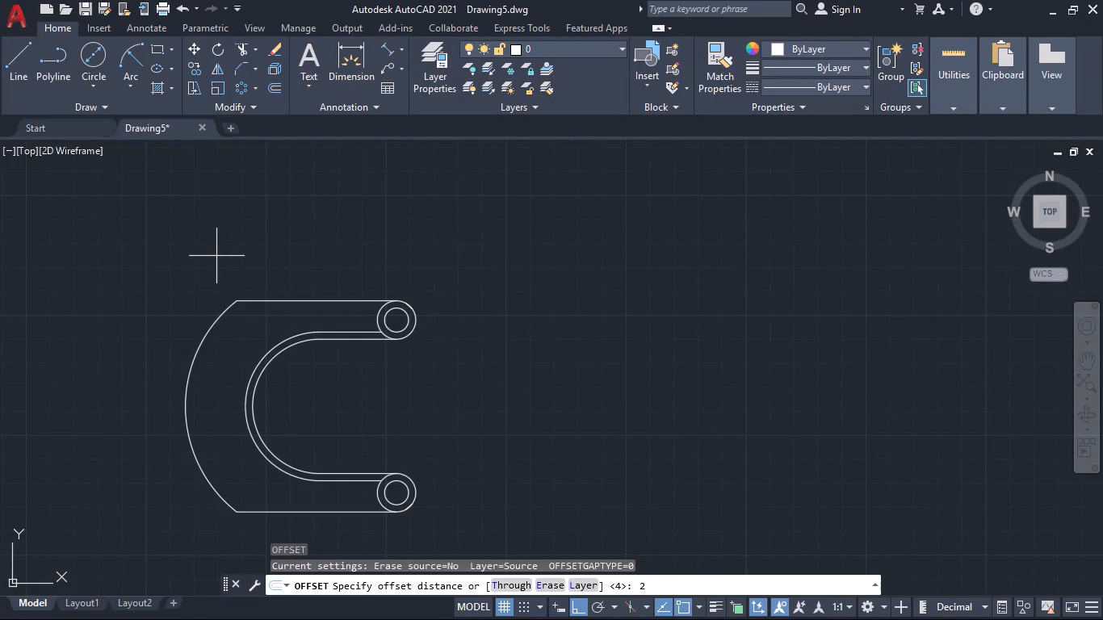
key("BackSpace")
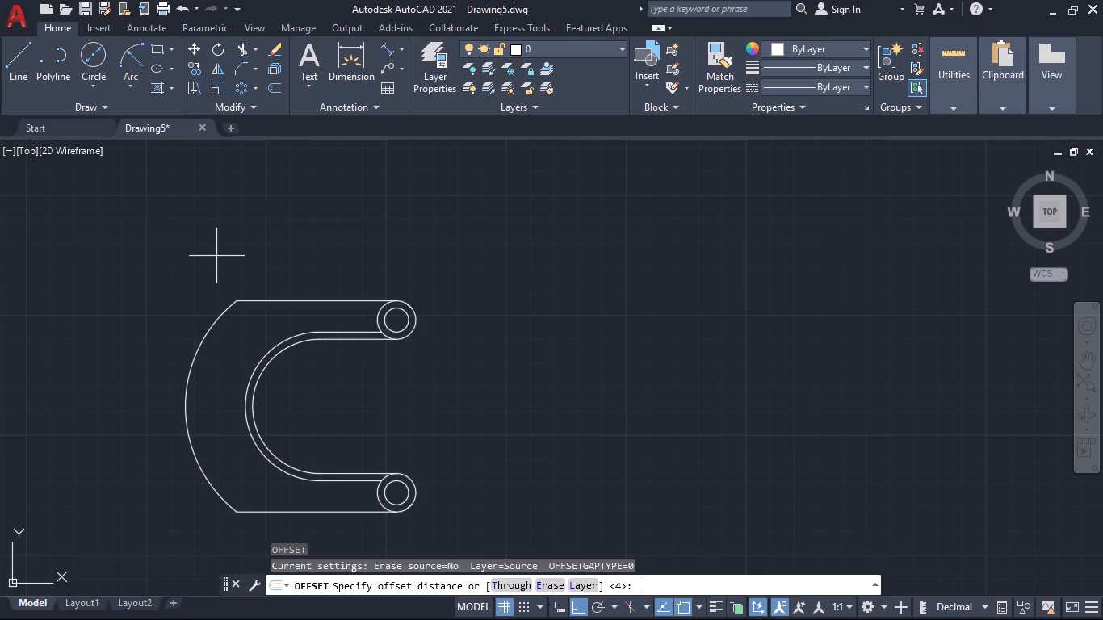
Draw a 180 mm diameter circle centred on the arch's centre point.
left_click(85, 53)
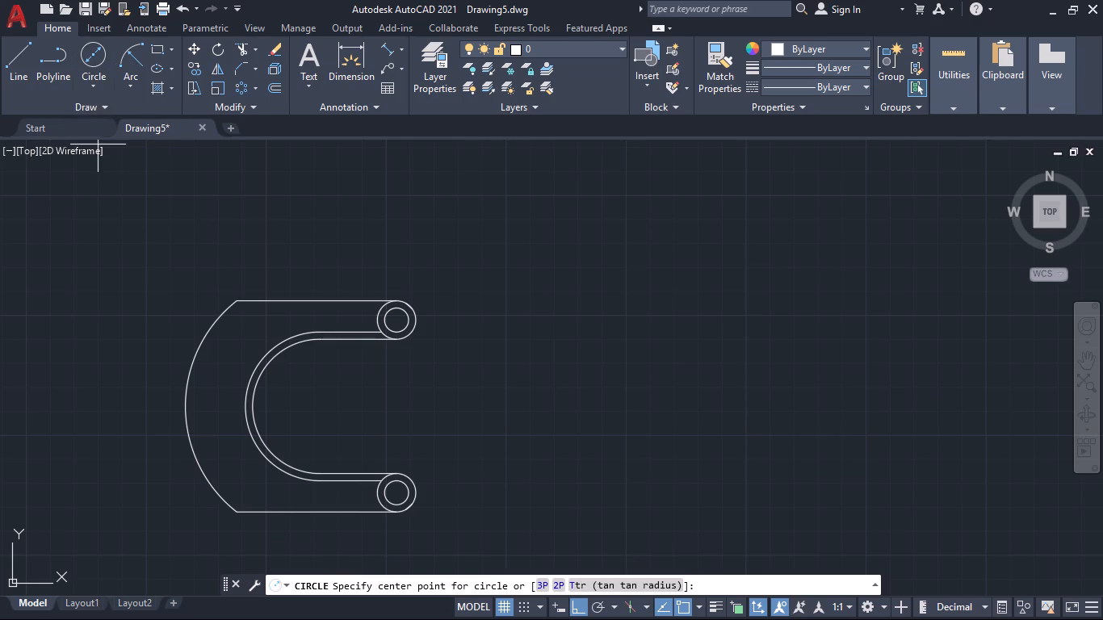
left_click(319, 405)
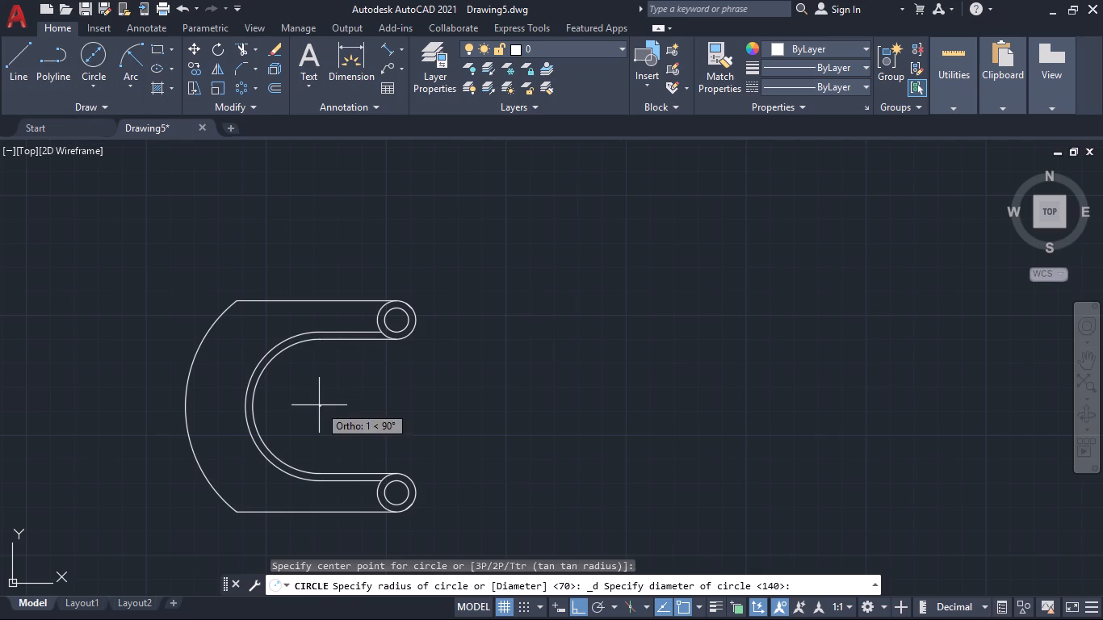
type("180")
key("Return")
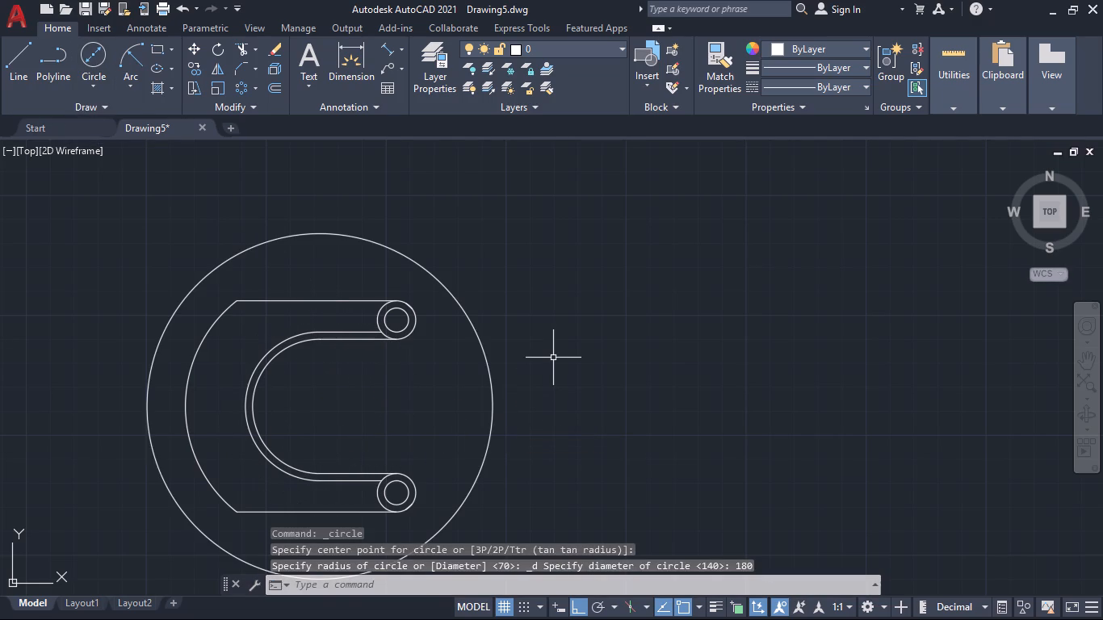
key("Escape")
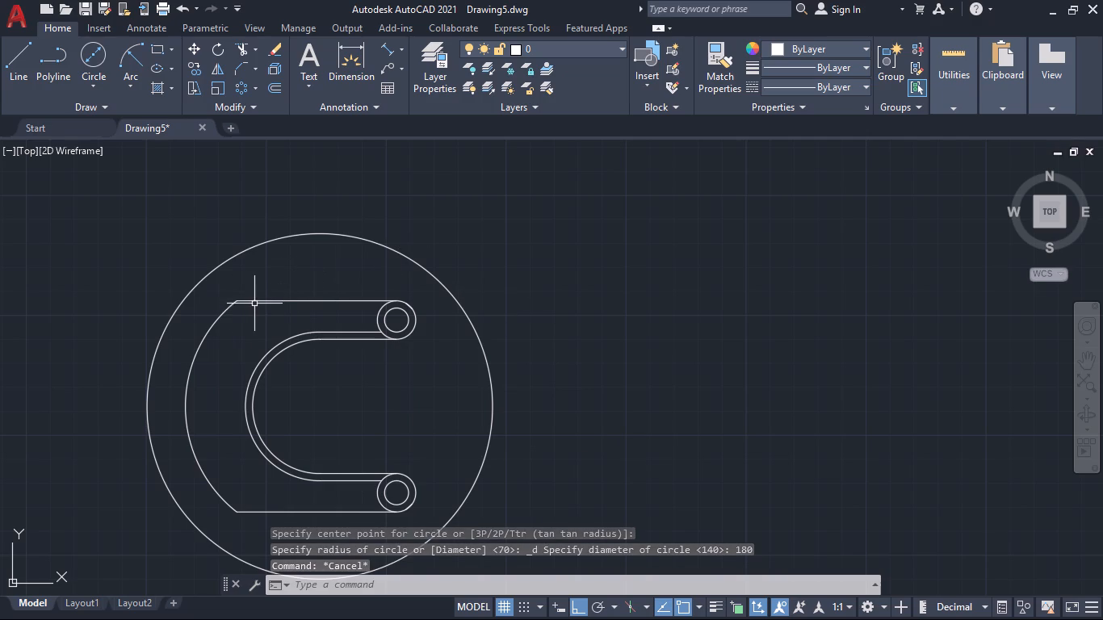
Extend the upper and lower horizontal body lines leftward to the 180 mm circle.
type("tr")
key("Return")
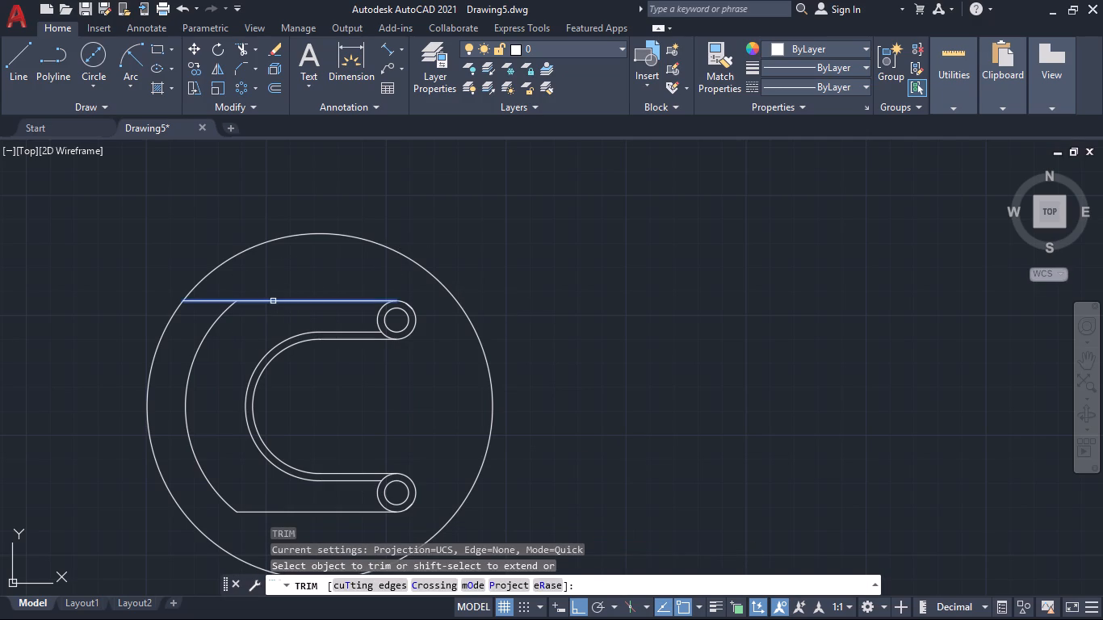
left_click(273, 301, "shift")
left_click(258, 513, "shift")
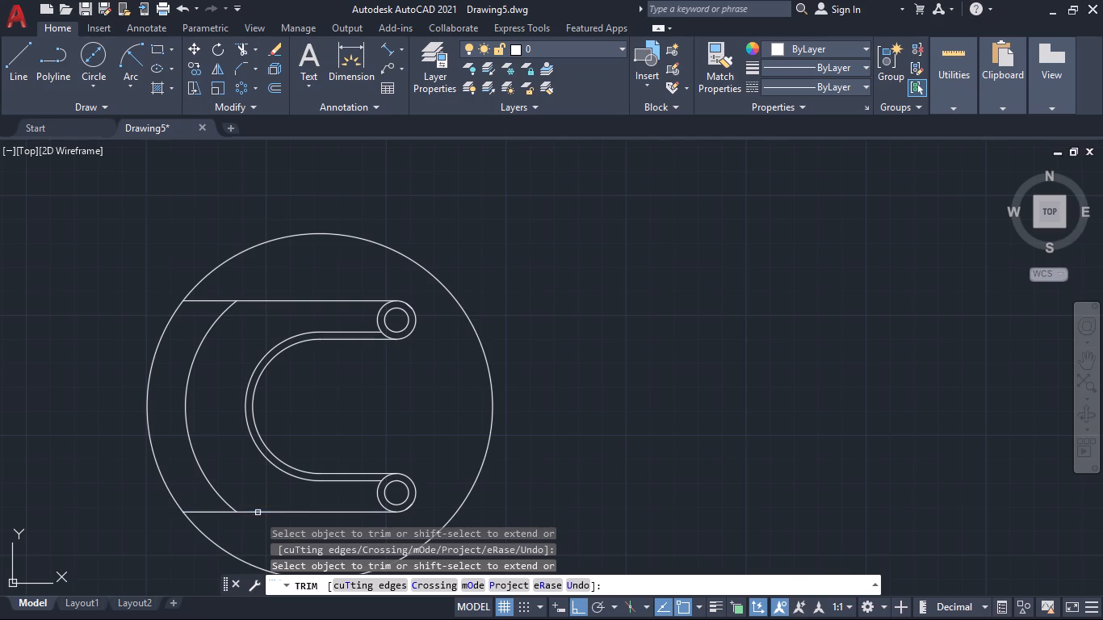
Trim the 180 mm circle, keeping only its left arc between the two horizontal lines.
left_click(229, 551)
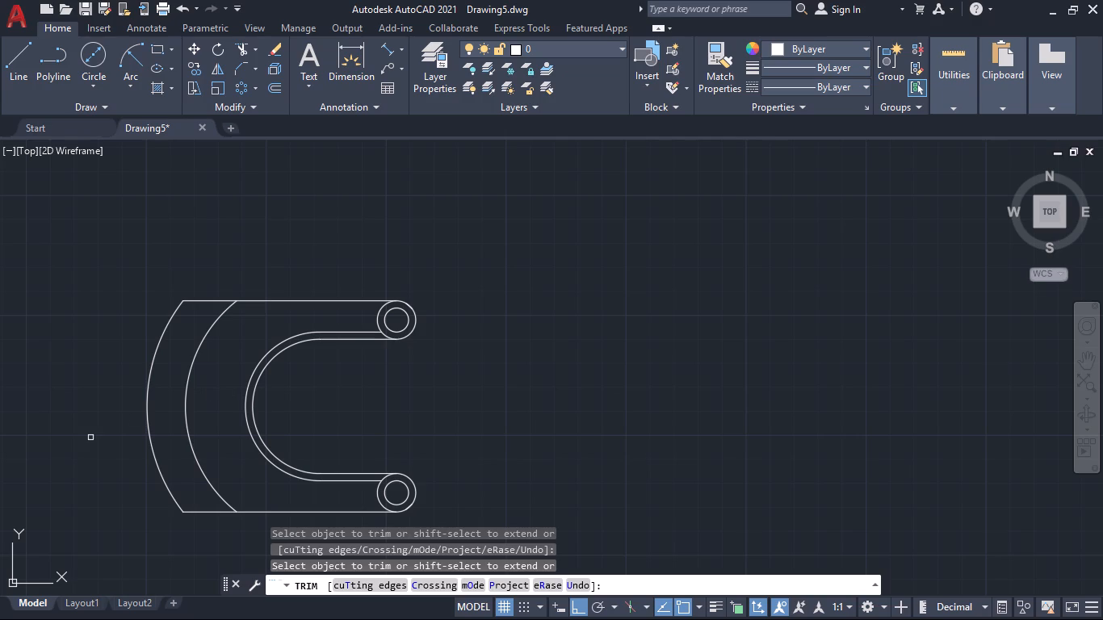
key("Escape")
Offset the 180 mm and 140 mm arcs inward by 10.5 mm, and offset the innermost new arc inward by another 10.5 mm.
key("o")
key("Return")
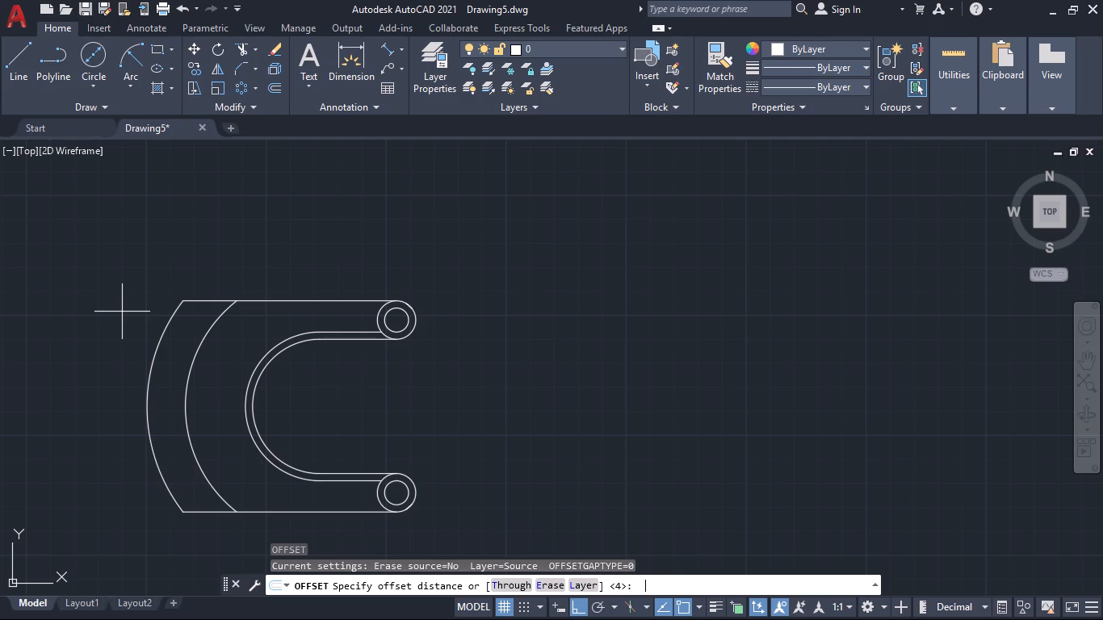
type("10.5")
key("Return")
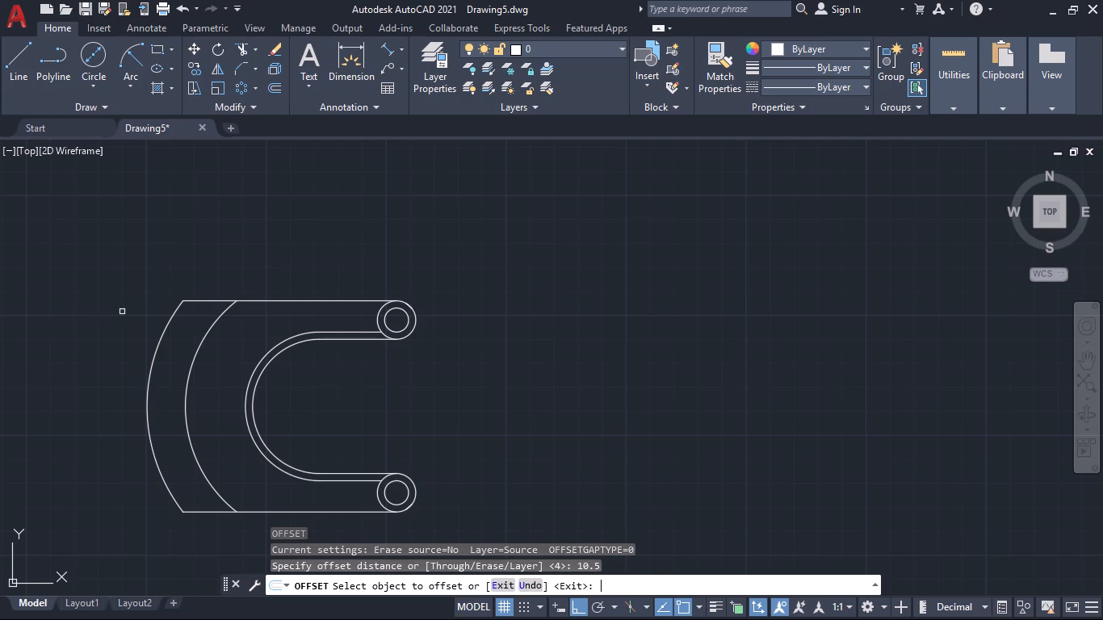
left_click(152, 360)
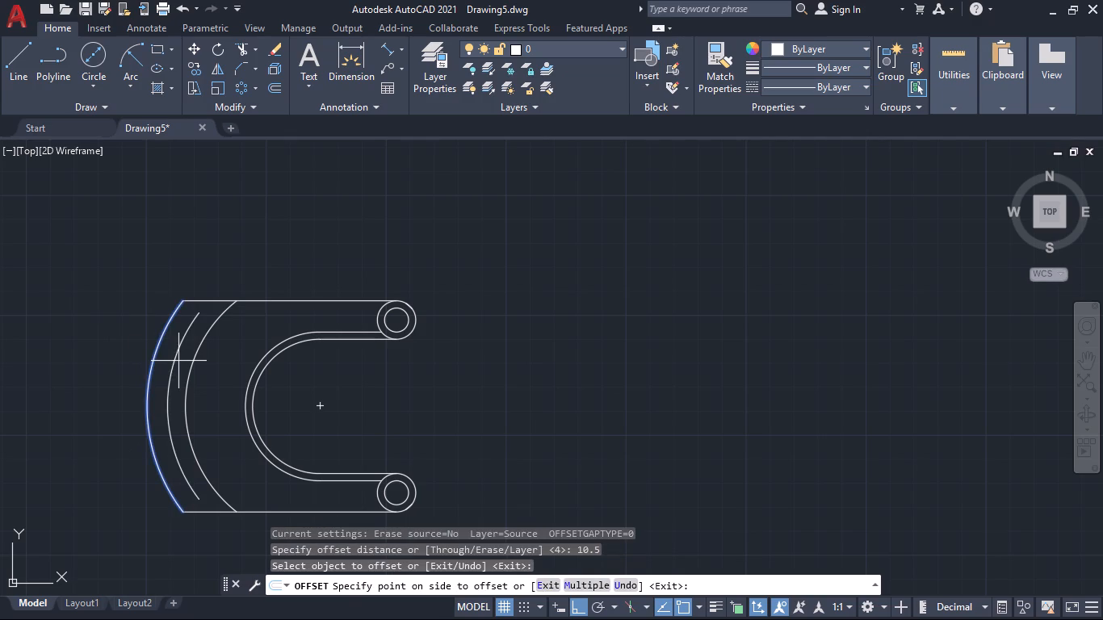
left_click(179, 361)
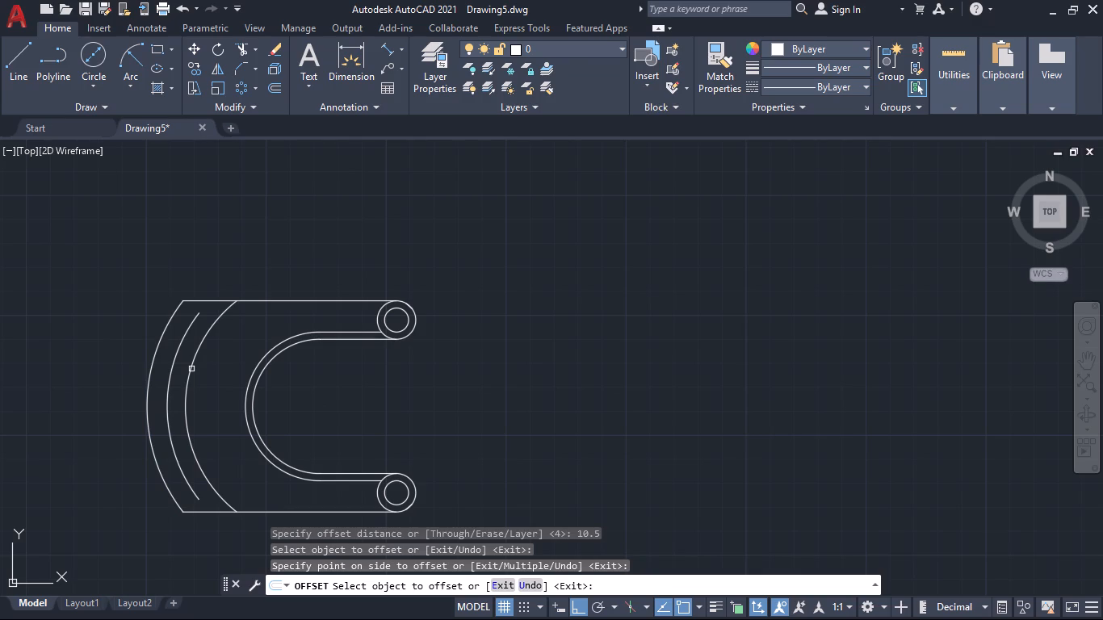
left_click(191, 369)
left_click(226, 370)
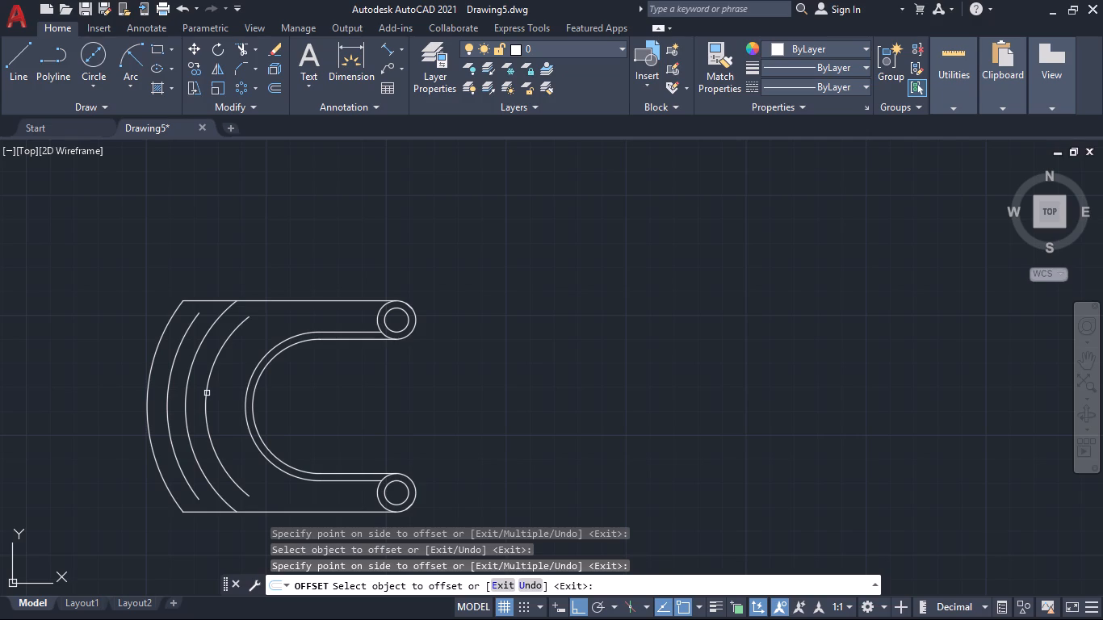
left_click(204, 393)
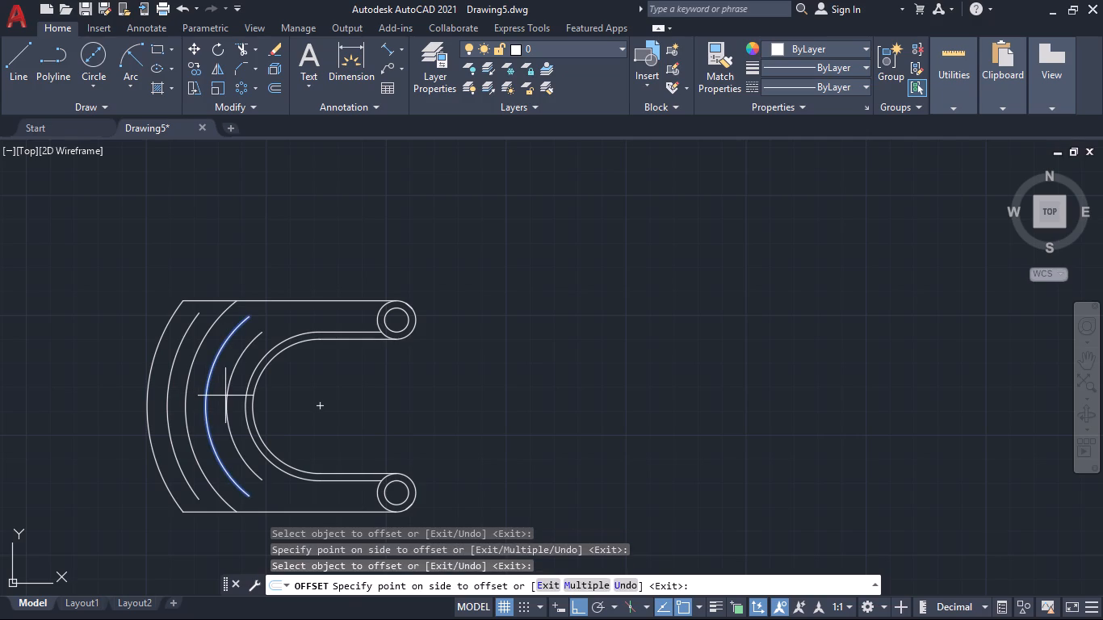
left_click(225, 396)
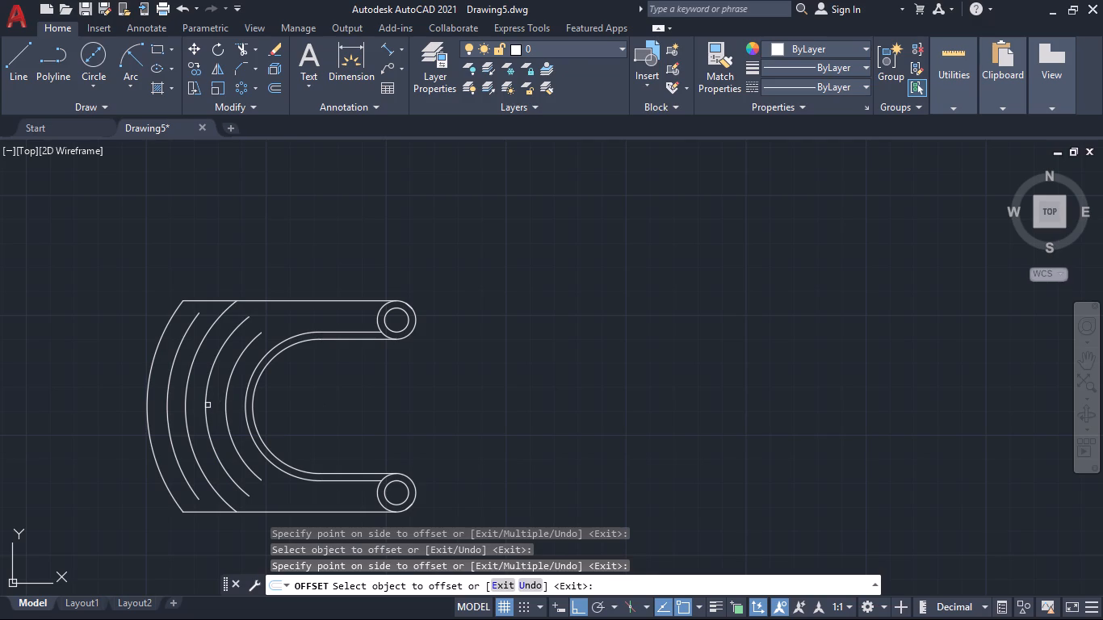
key("Escape")
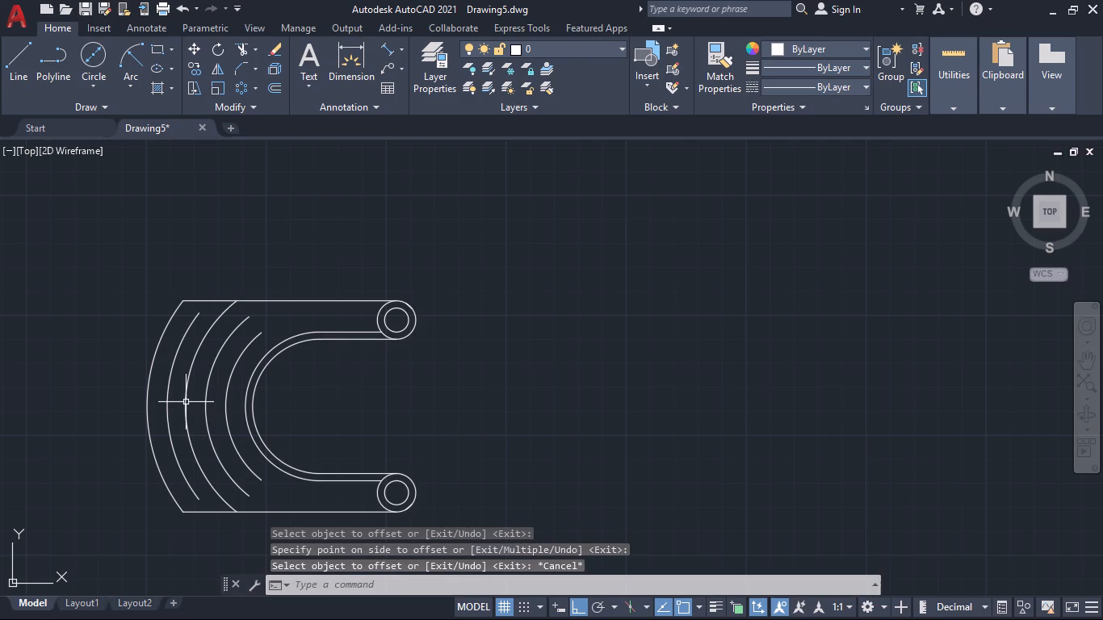
Delete the original 140 mm arc between the offset arcs.
left_click(186, 402)
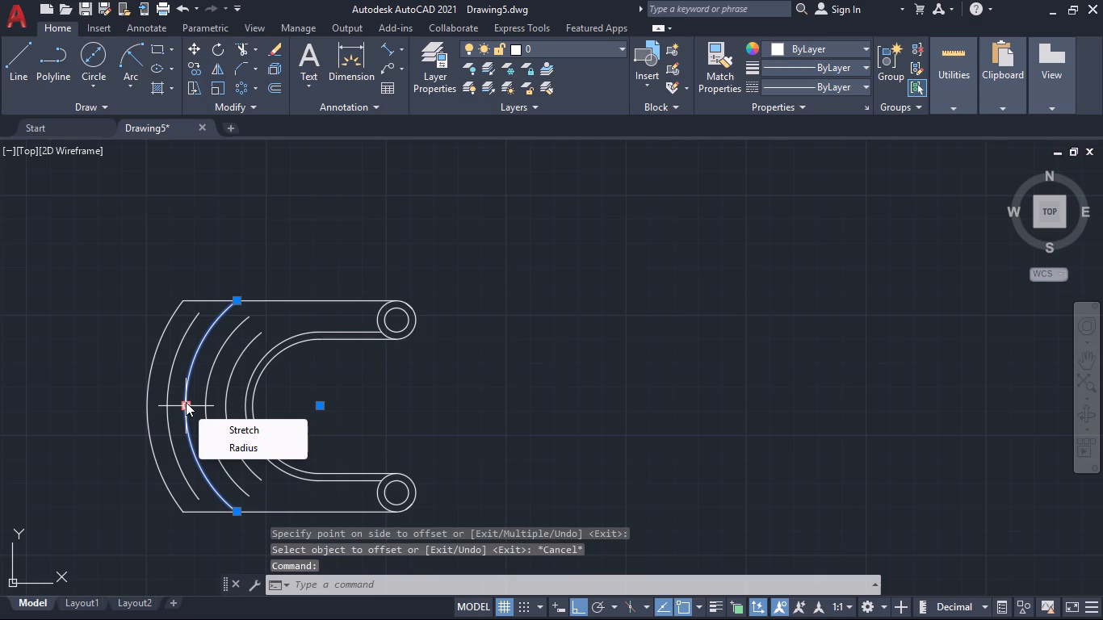
key("Delete")
key("Delete")
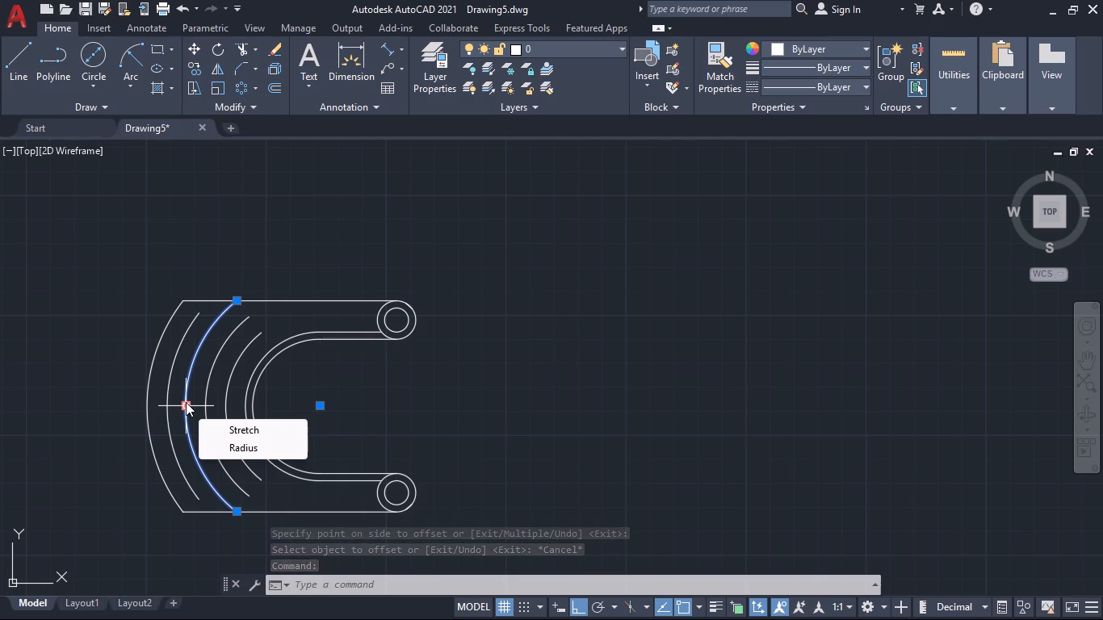
key("Delete")
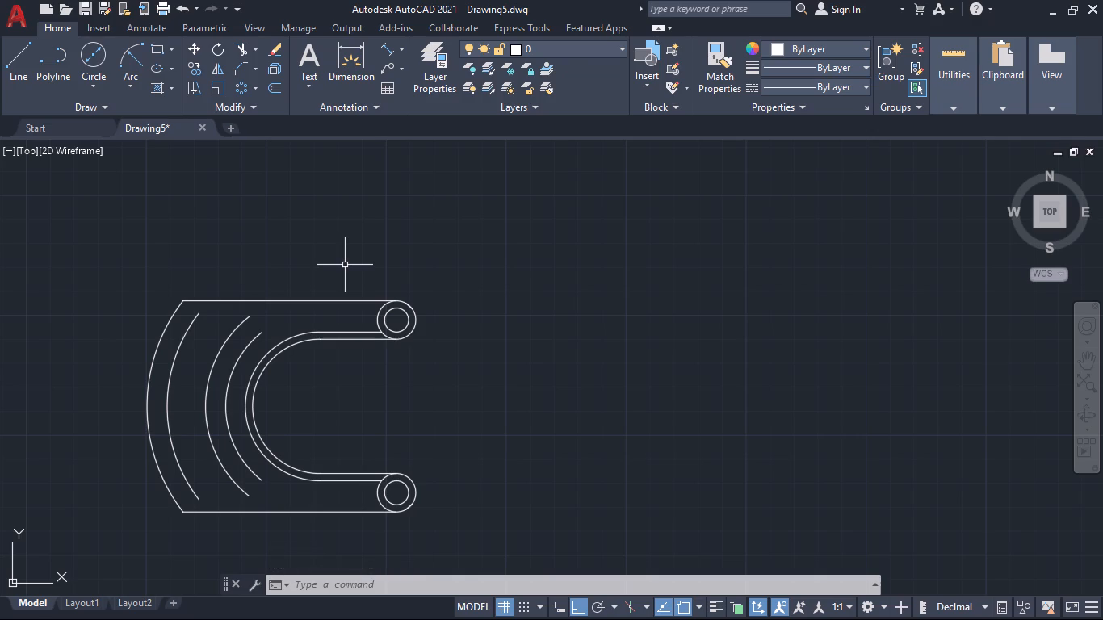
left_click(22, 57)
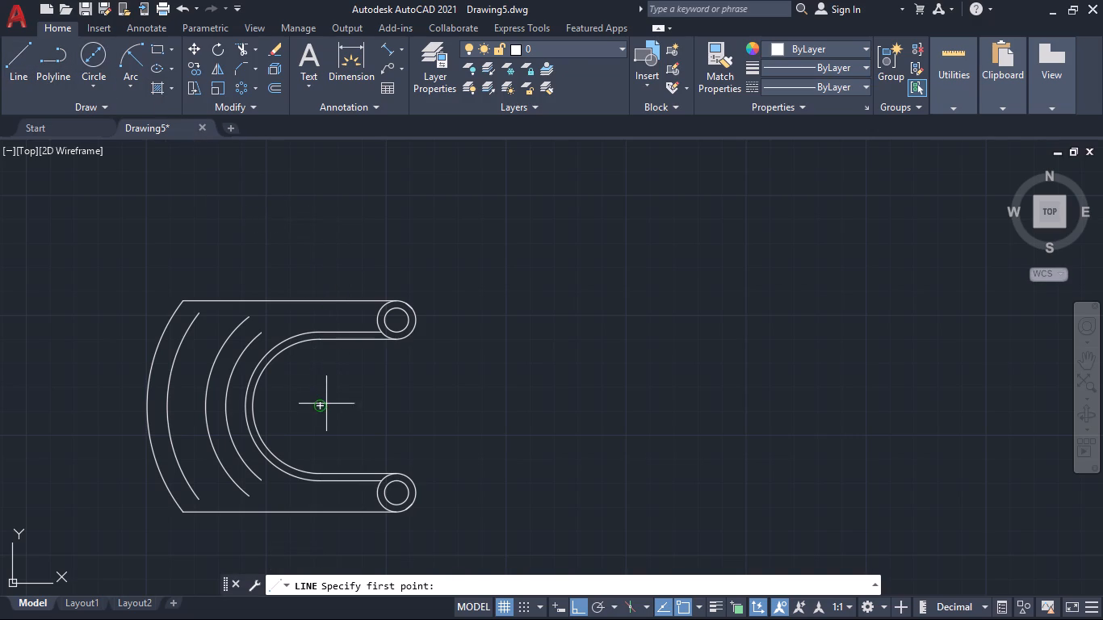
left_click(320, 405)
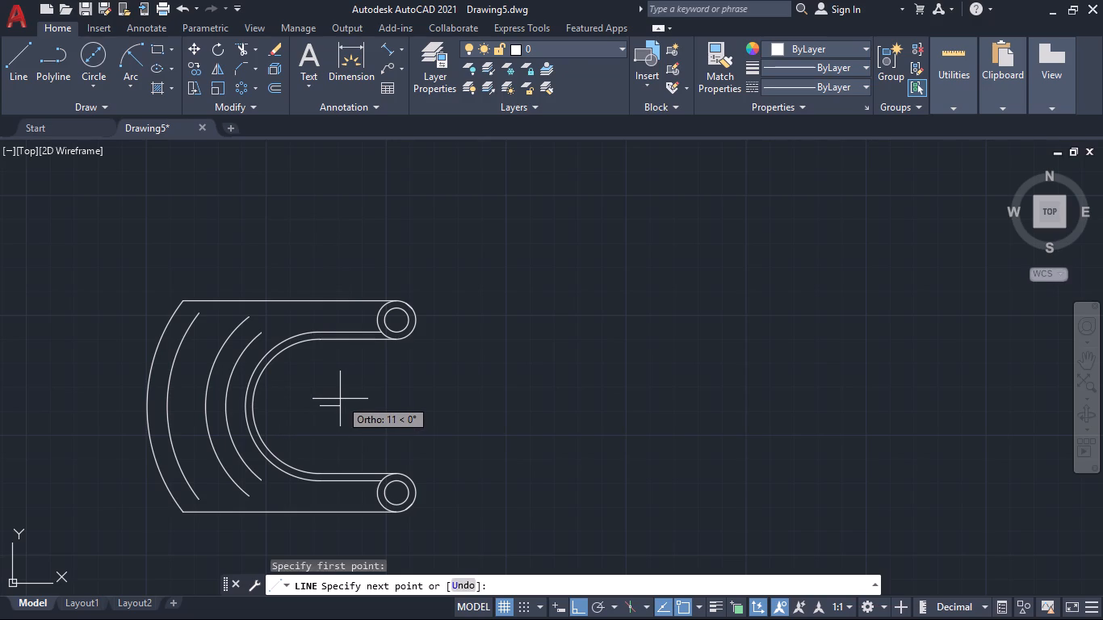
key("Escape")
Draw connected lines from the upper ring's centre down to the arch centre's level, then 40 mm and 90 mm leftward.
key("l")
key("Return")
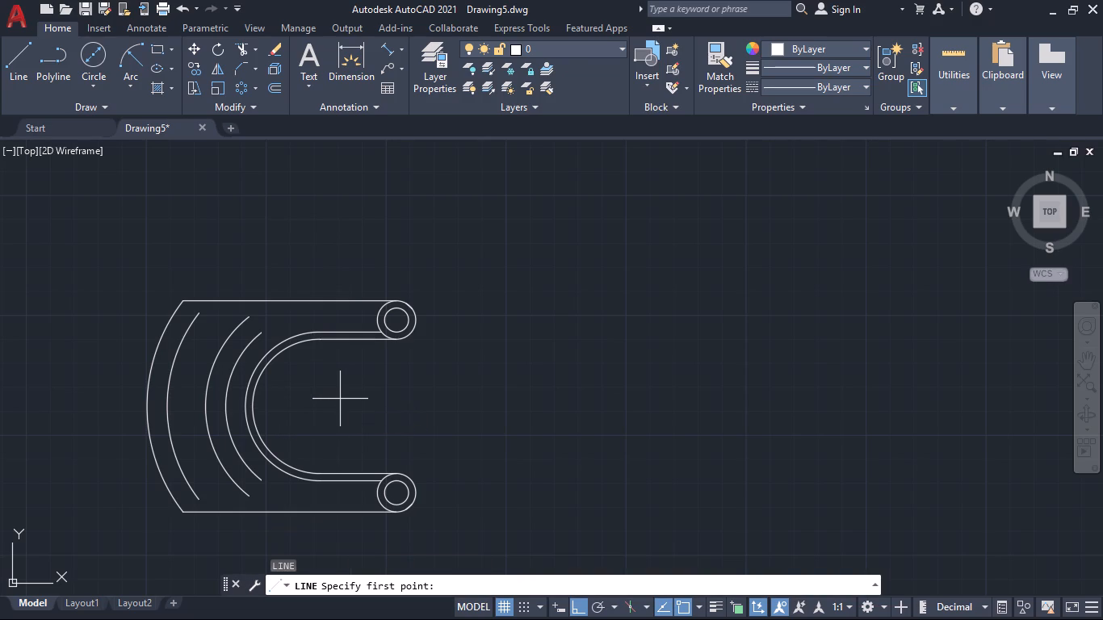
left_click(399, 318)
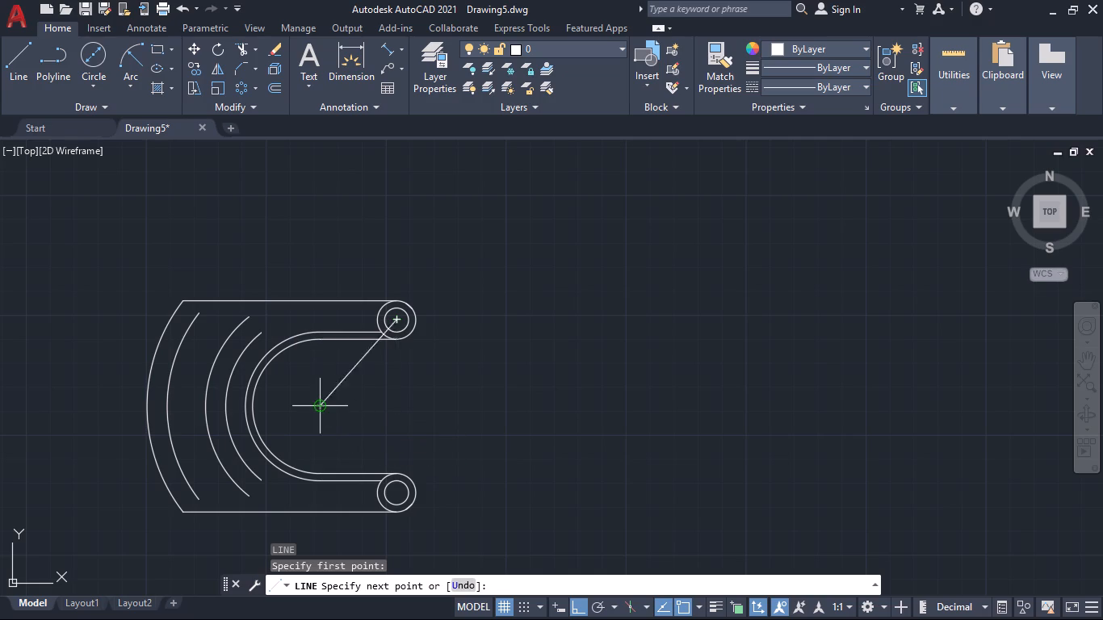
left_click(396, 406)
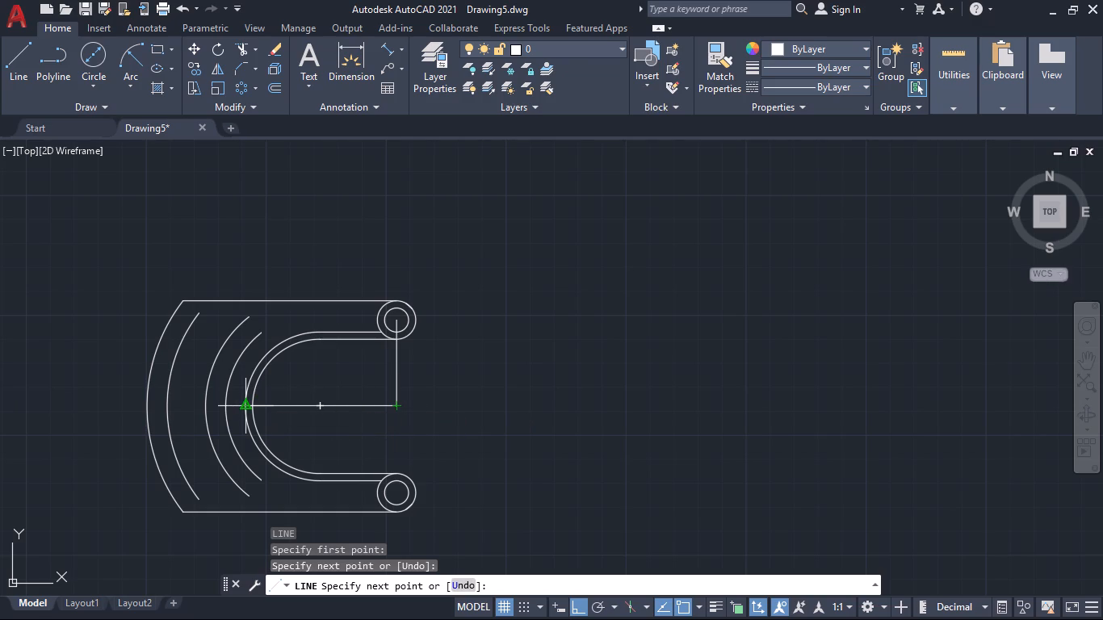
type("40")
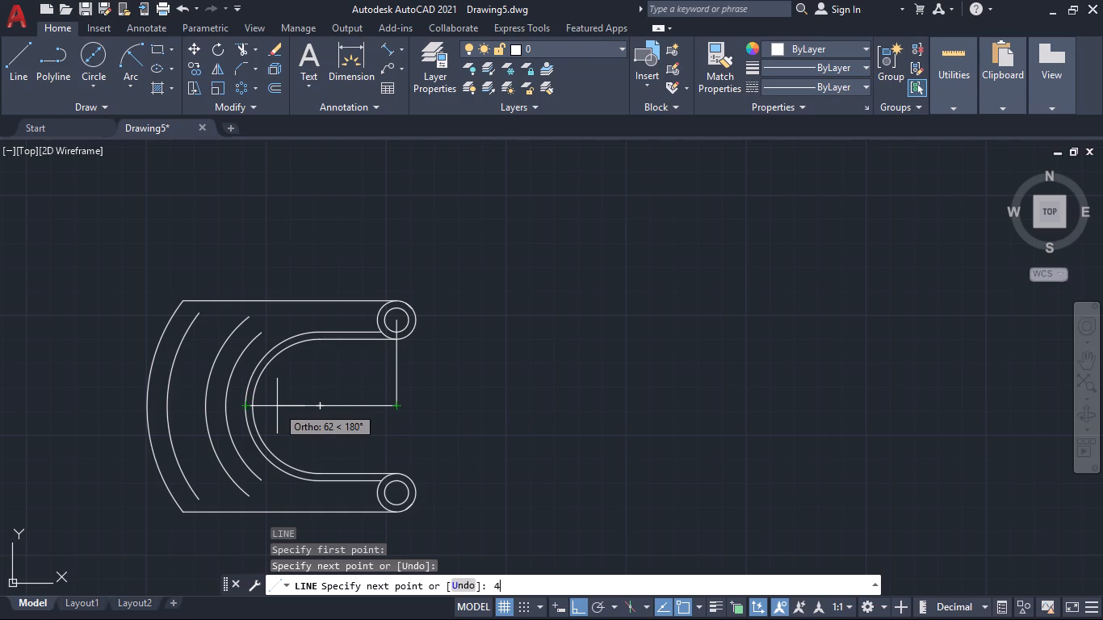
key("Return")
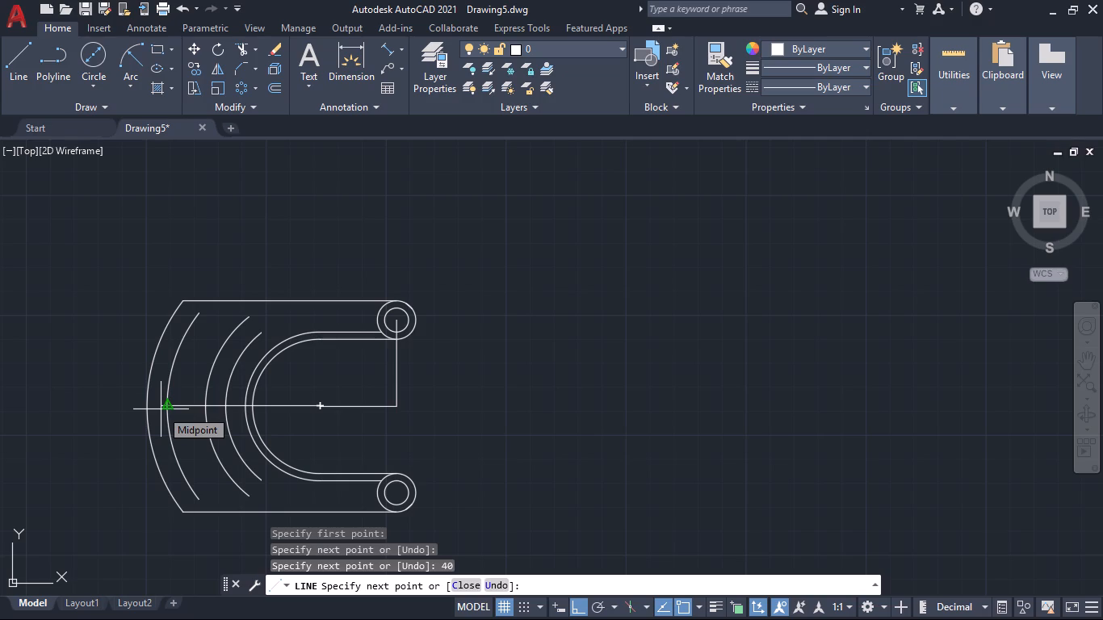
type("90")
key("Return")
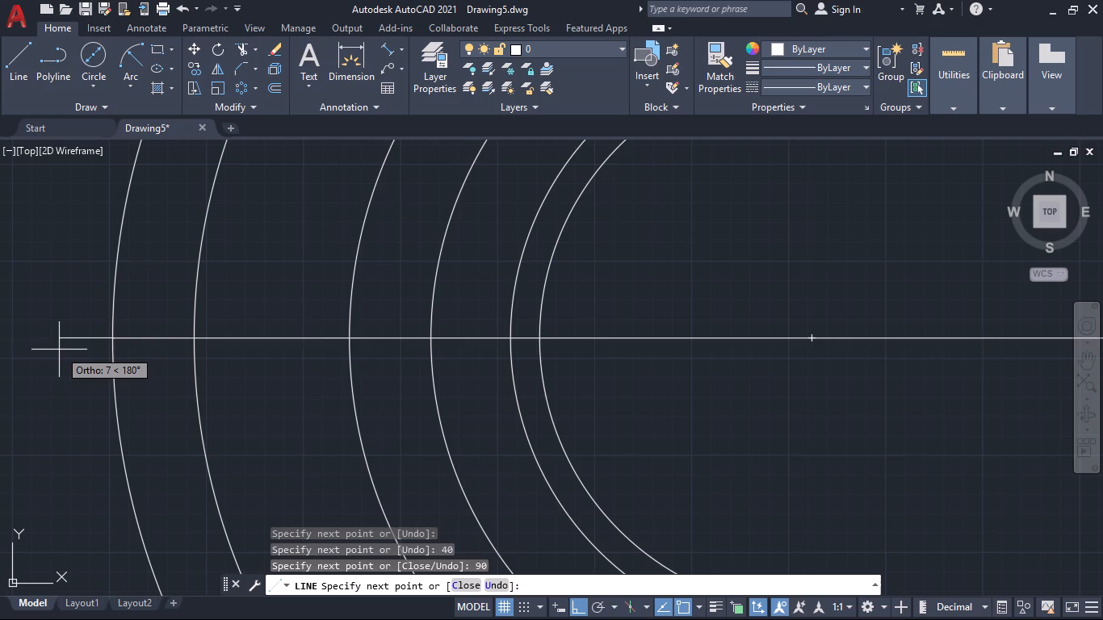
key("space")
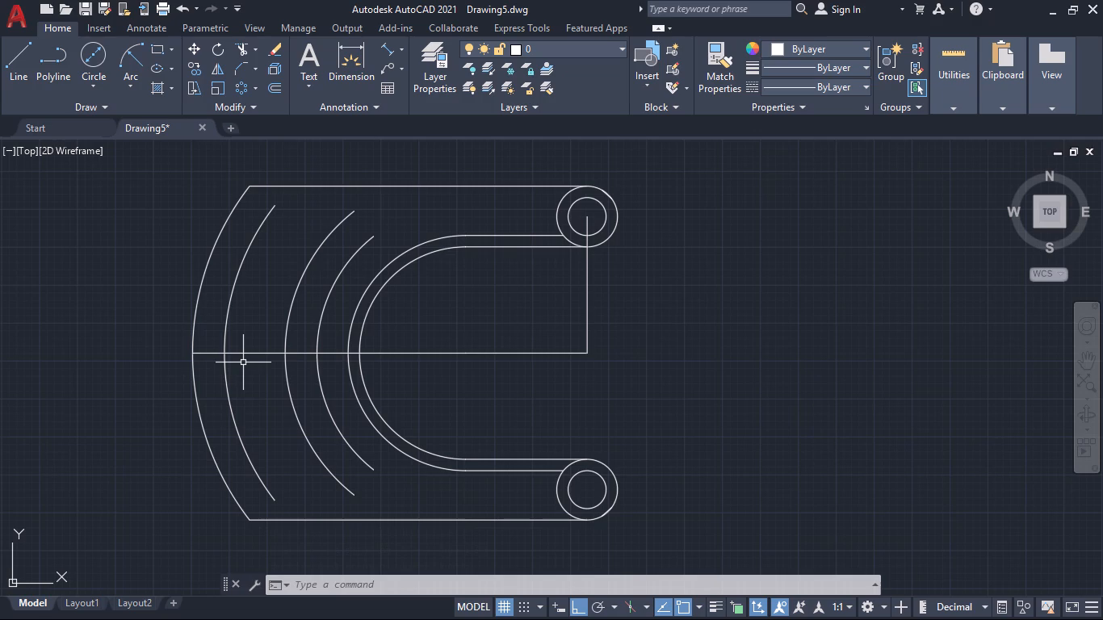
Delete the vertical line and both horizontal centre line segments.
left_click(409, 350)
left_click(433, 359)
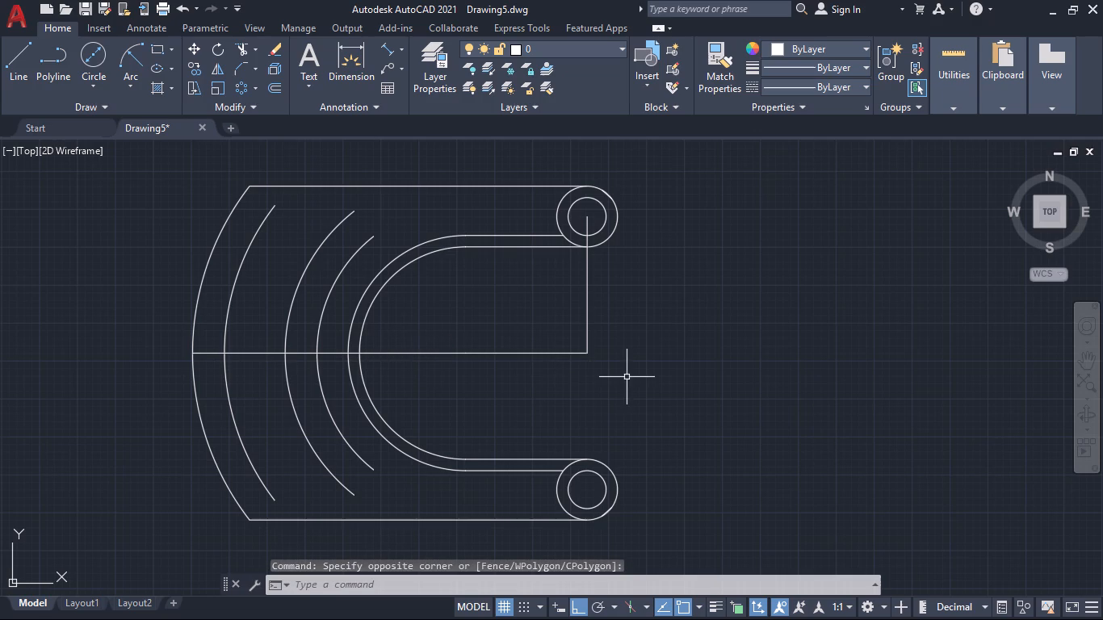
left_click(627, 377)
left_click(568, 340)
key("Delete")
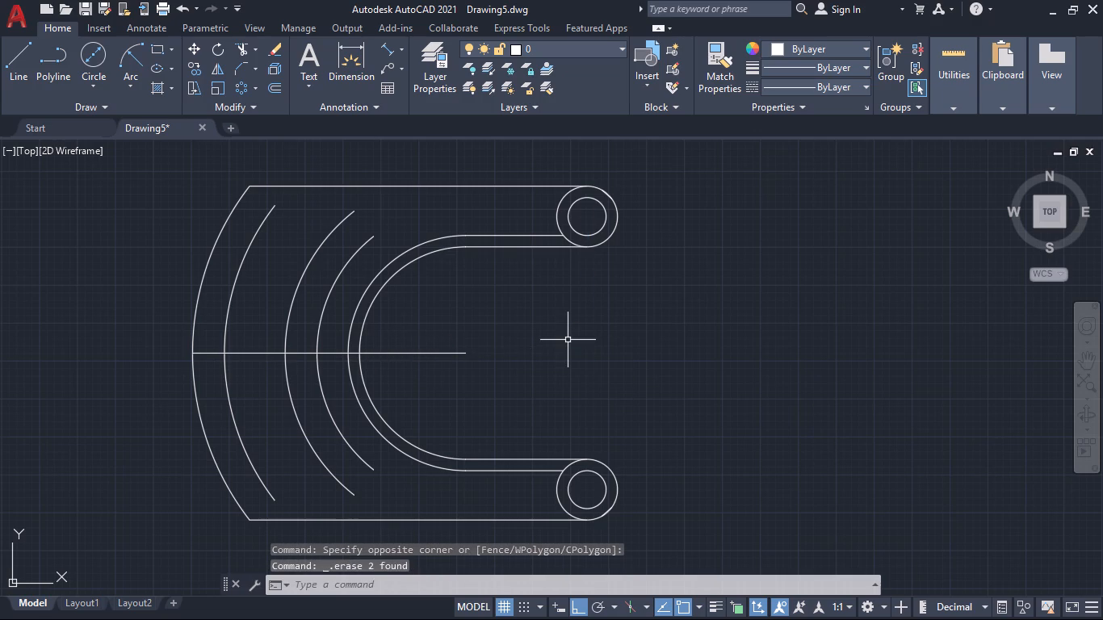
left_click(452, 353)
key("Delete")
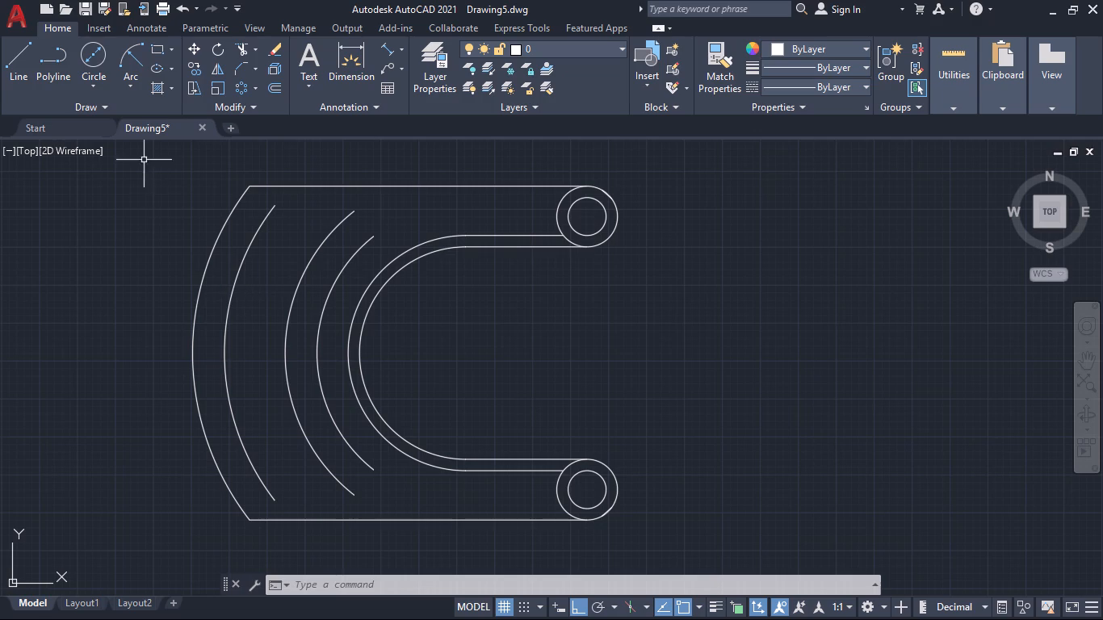
With polar tracking set to 30° increments, draw a line about 105 mm long from the arch centre at 150°, past the outer arc.
left_click(19, 52)
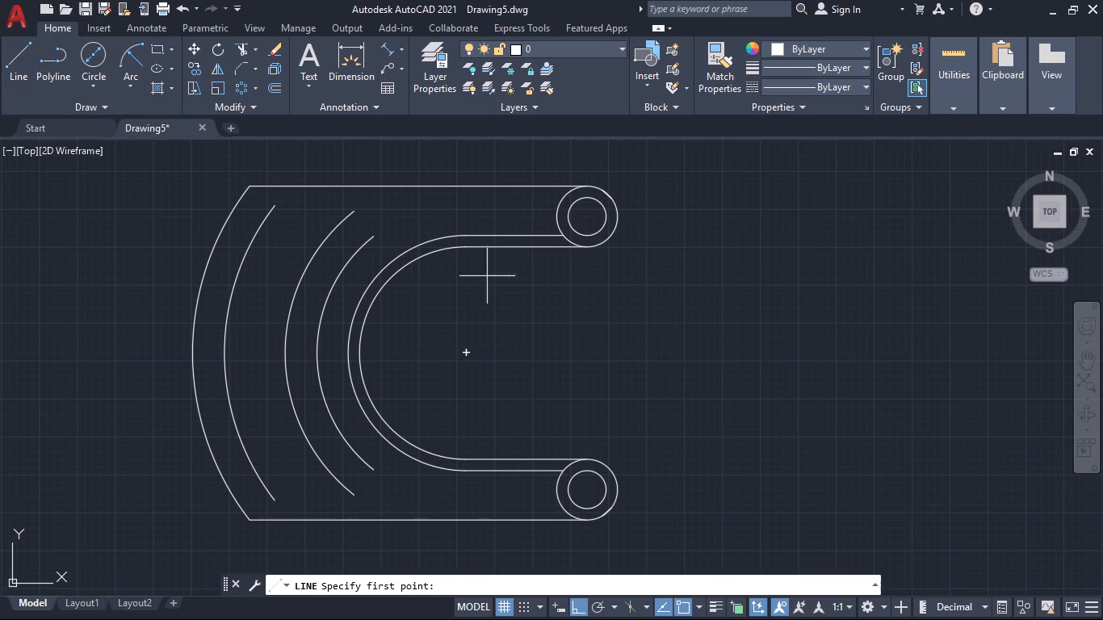
left_click(470, 351)
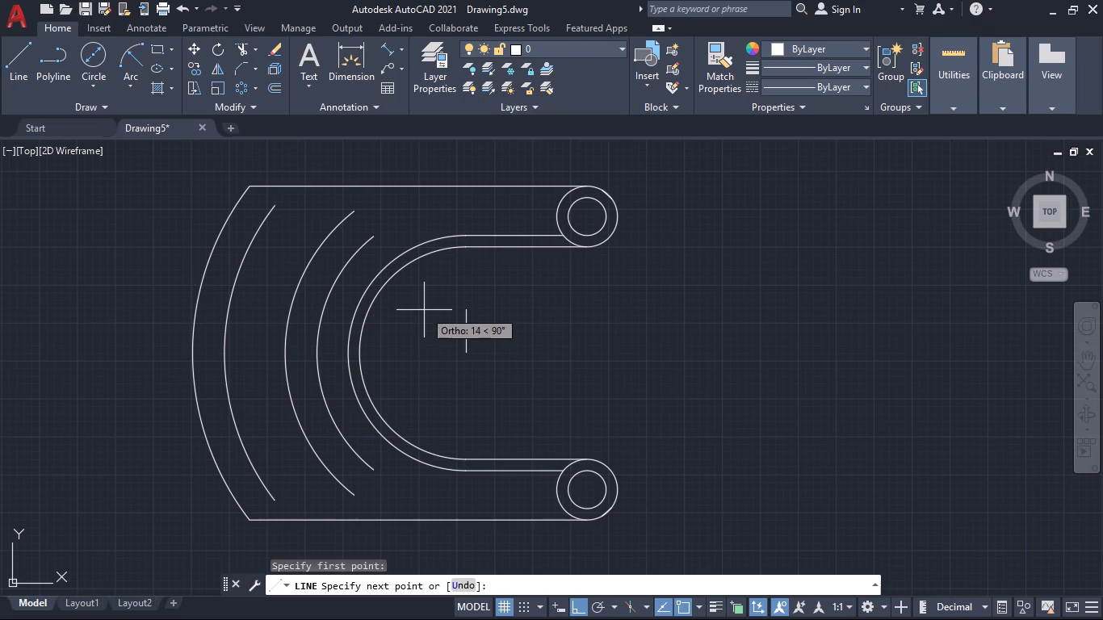
left_click(602, 610)
left_click(613, 608)
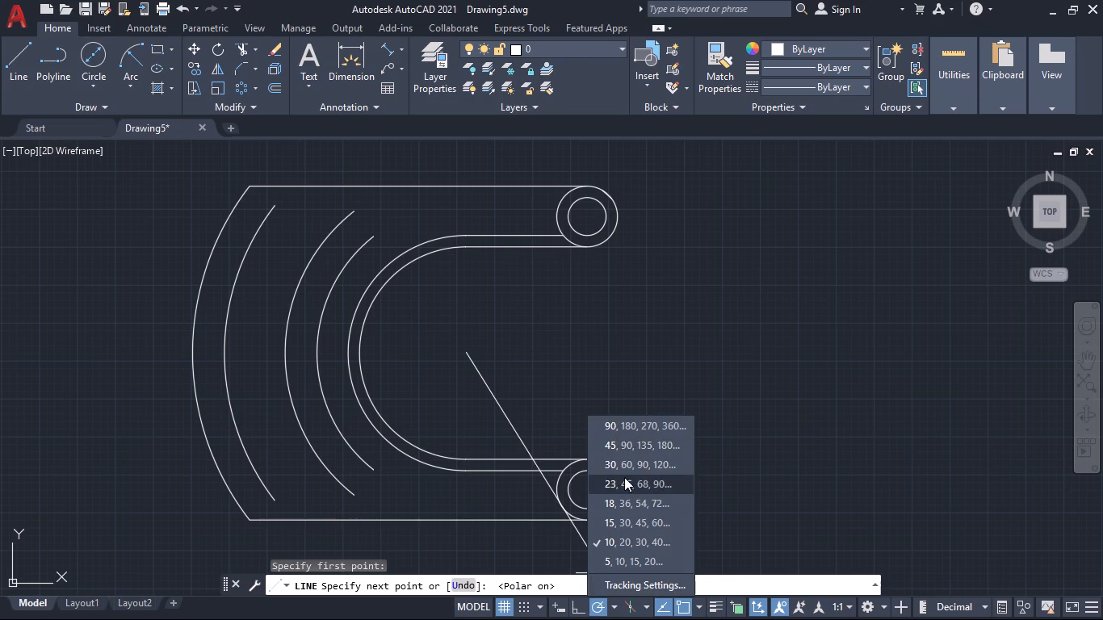
left_click(624, 466)
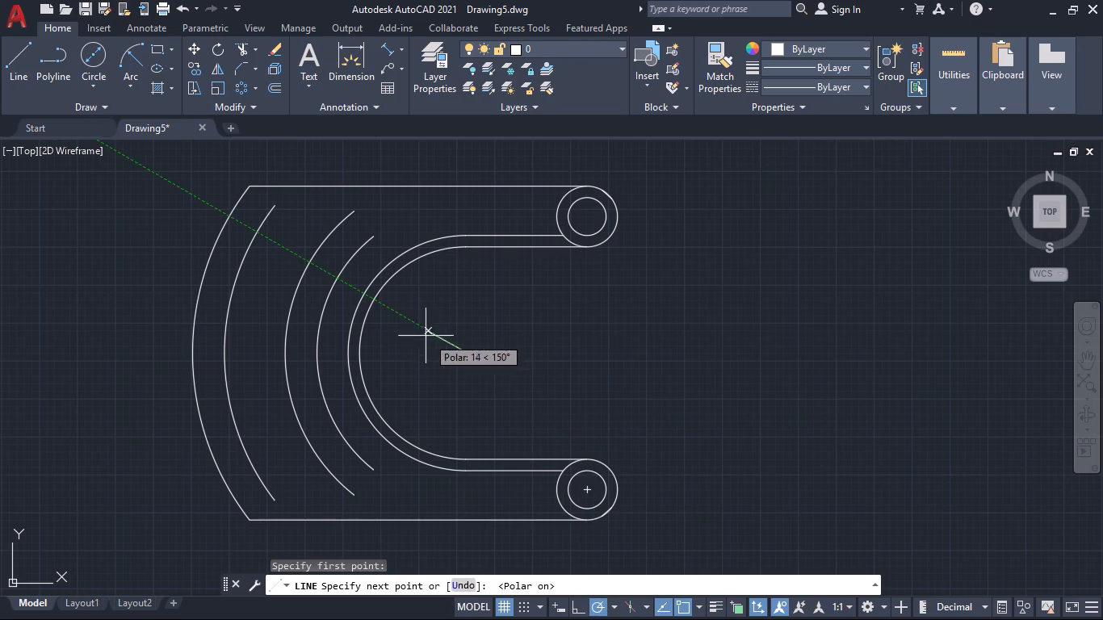
left_click(190, 191)
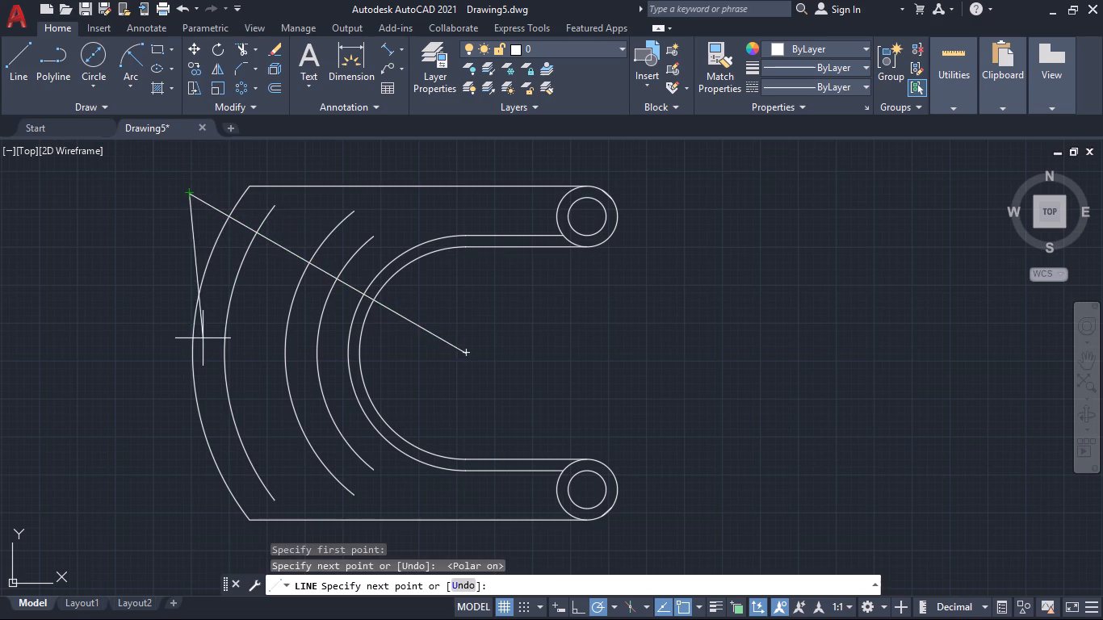
key("space")
Draw a second line from the arch centre at 210°, extending past the outer arc.
key("space")
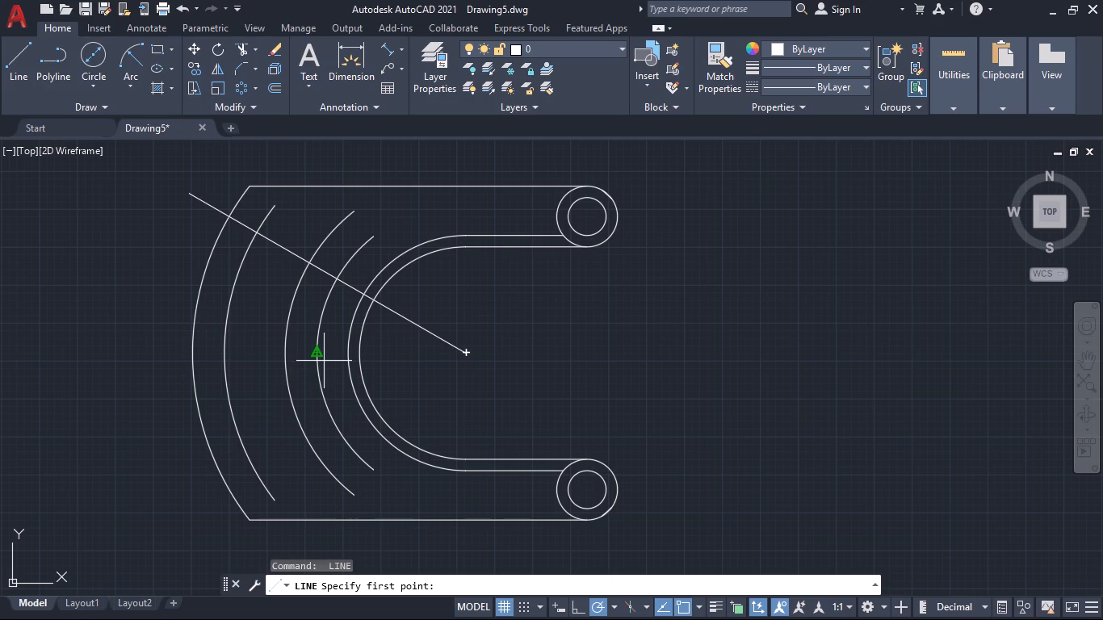
left_click(463, 354)
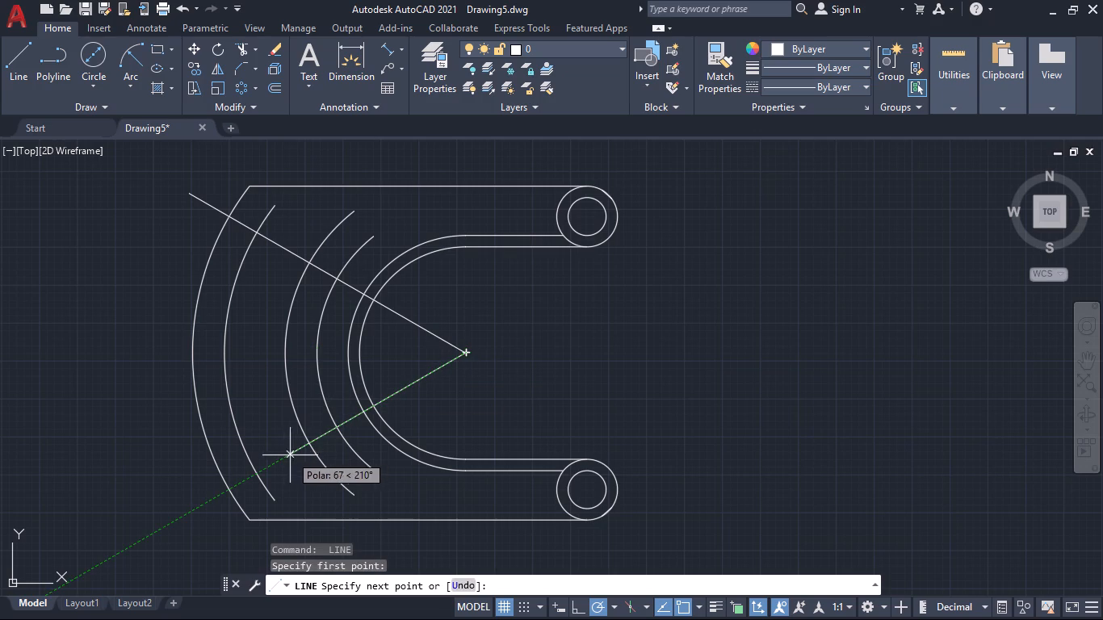
left_click(209, 509)
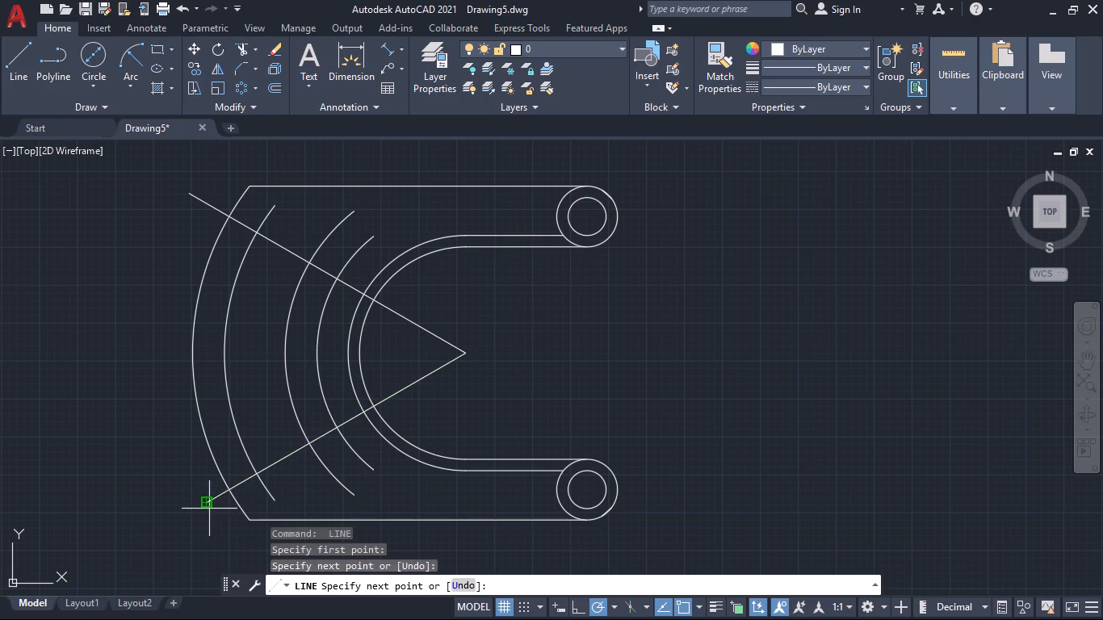
key("Escape")
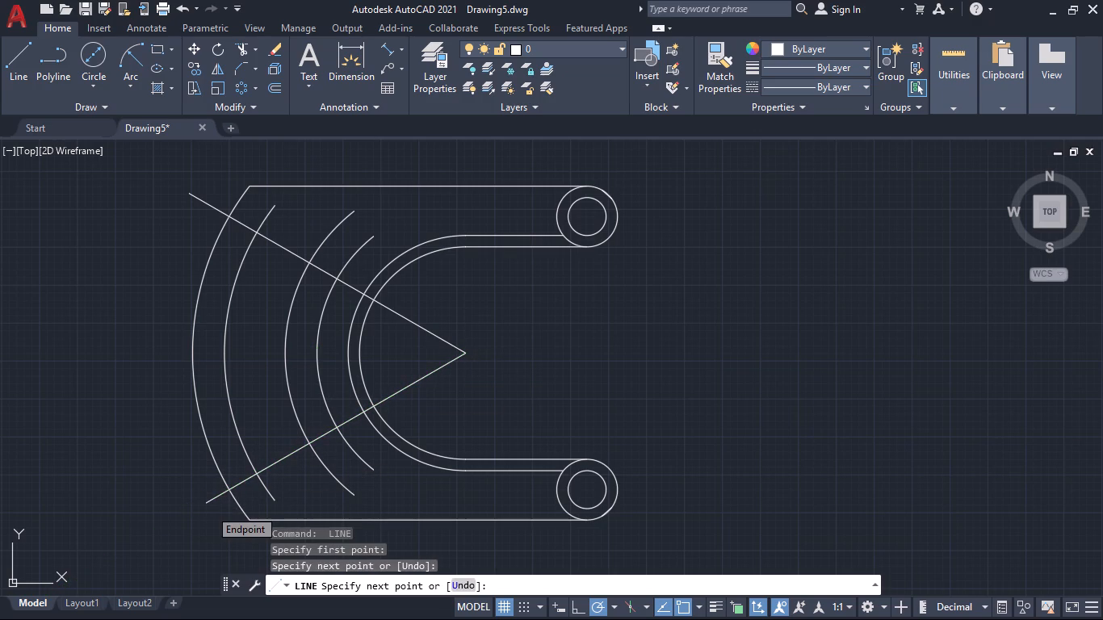
key("Escape")
key("Escape")
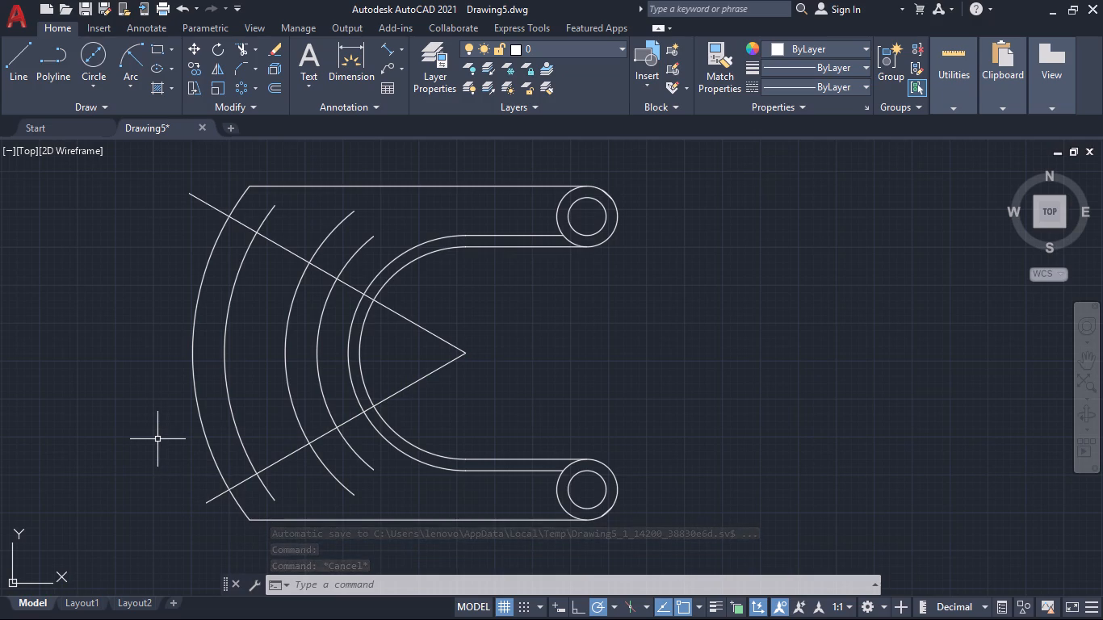
Draw two-point circles spanning the two middle slot arcs, using their intersections with the upper and lower angled lines as diameter ends.
left_click(94, 105)
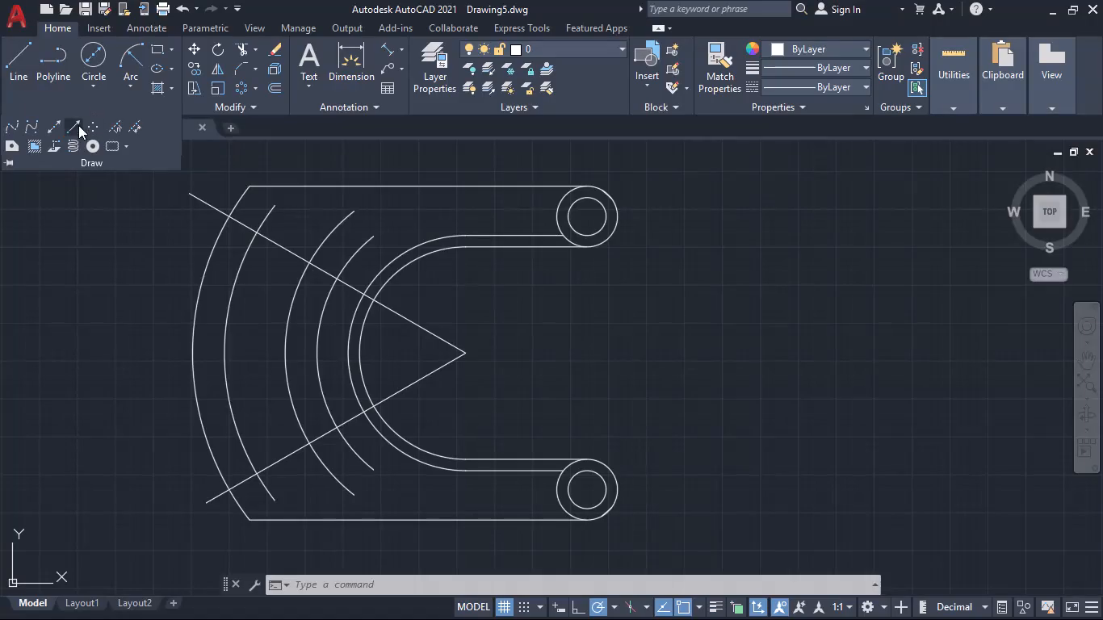
left_click(92, 82)
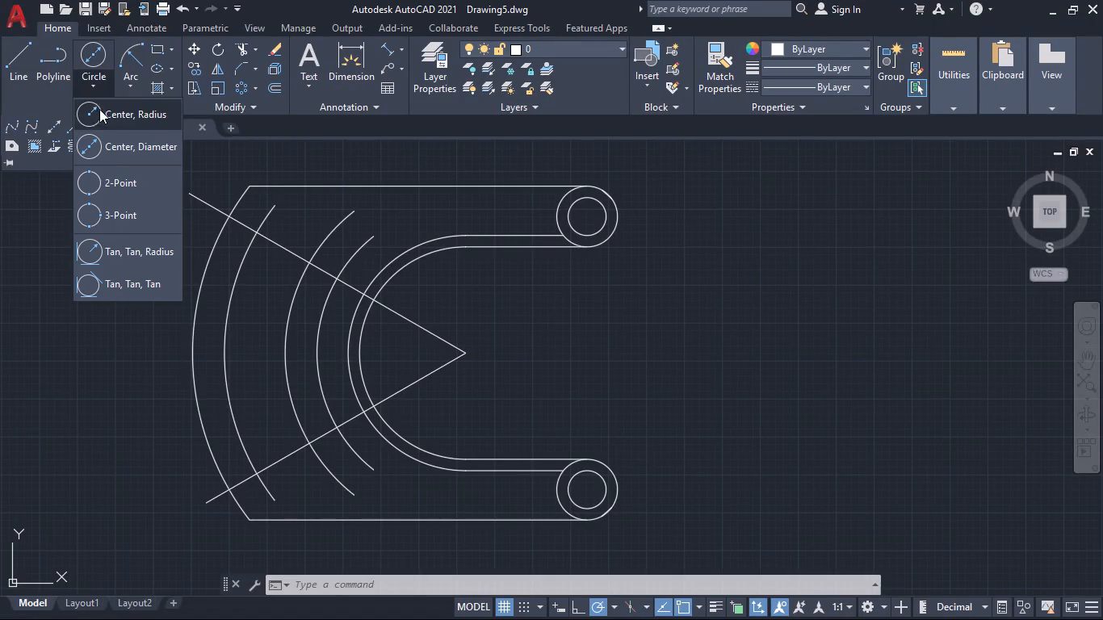
left_click(108, 179)
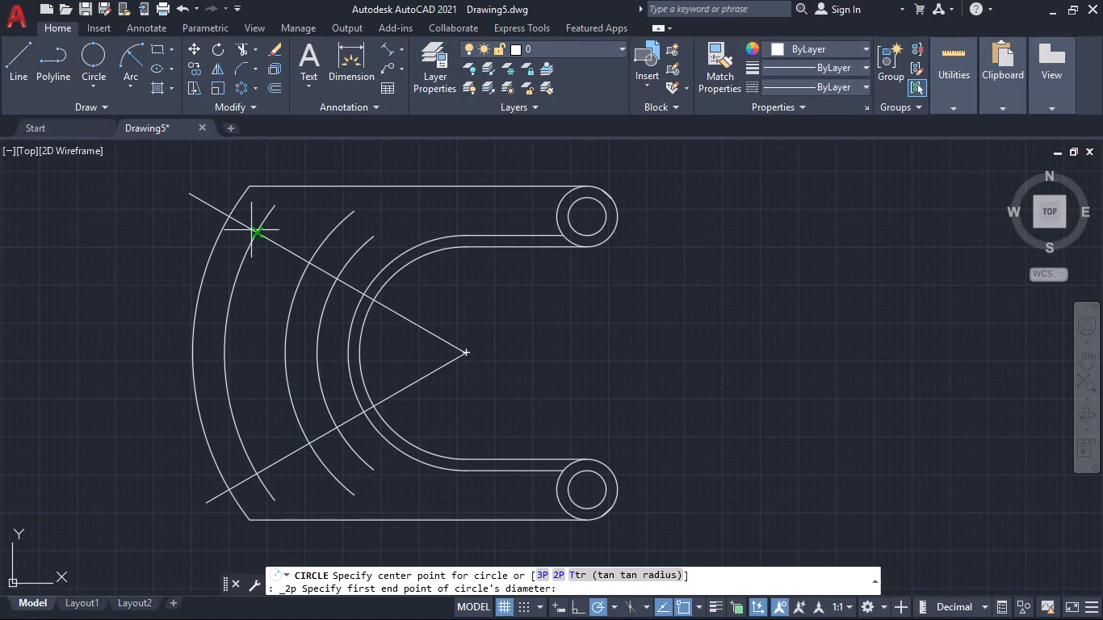
left_click(254, 231)
left_click(312, 262)
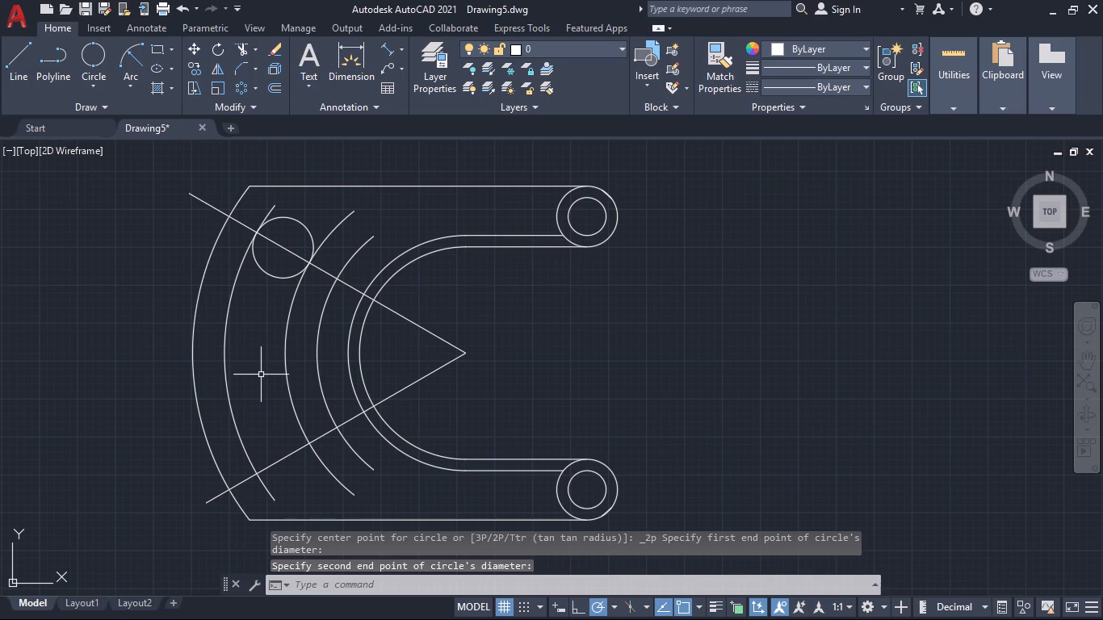
key("space")
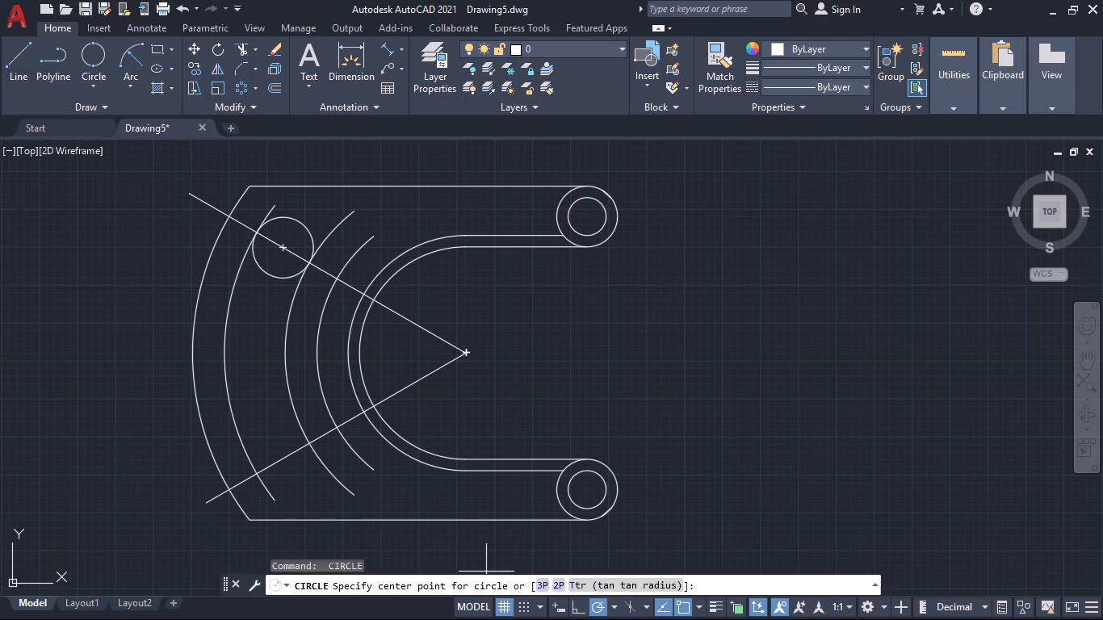
left_click(551, 585)
left_click(556, 584)
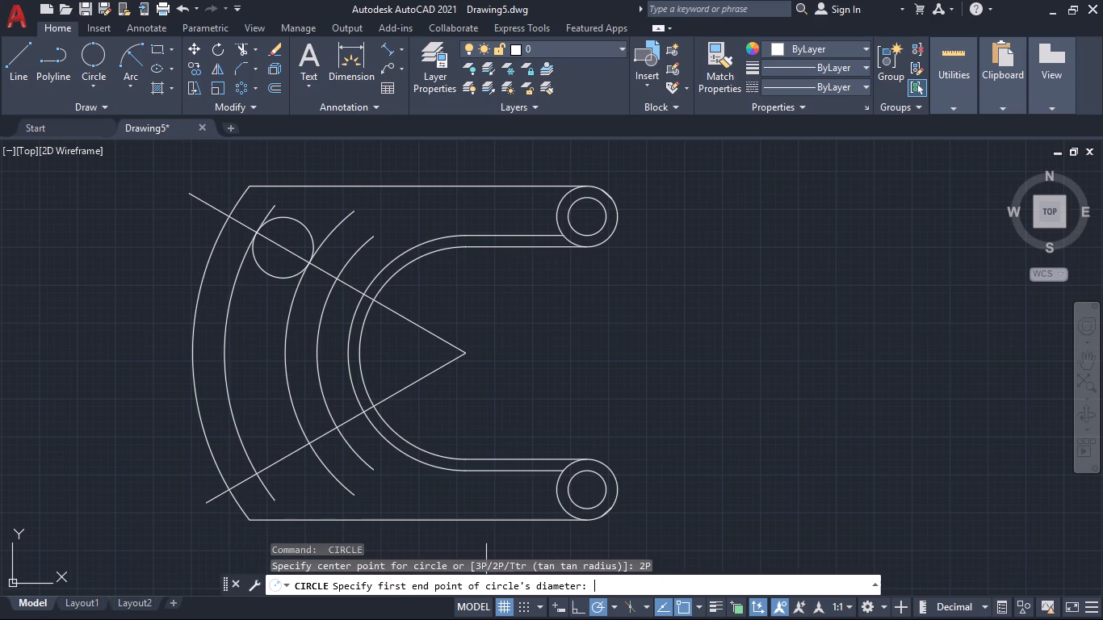
left_click(260, 473)
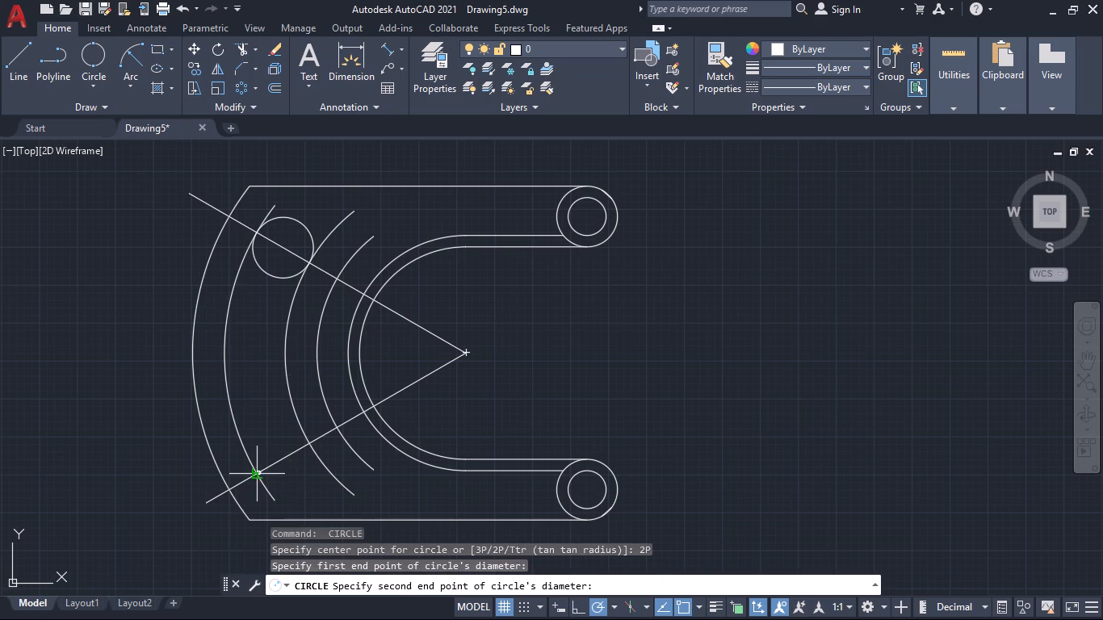
left_click(308, 442)
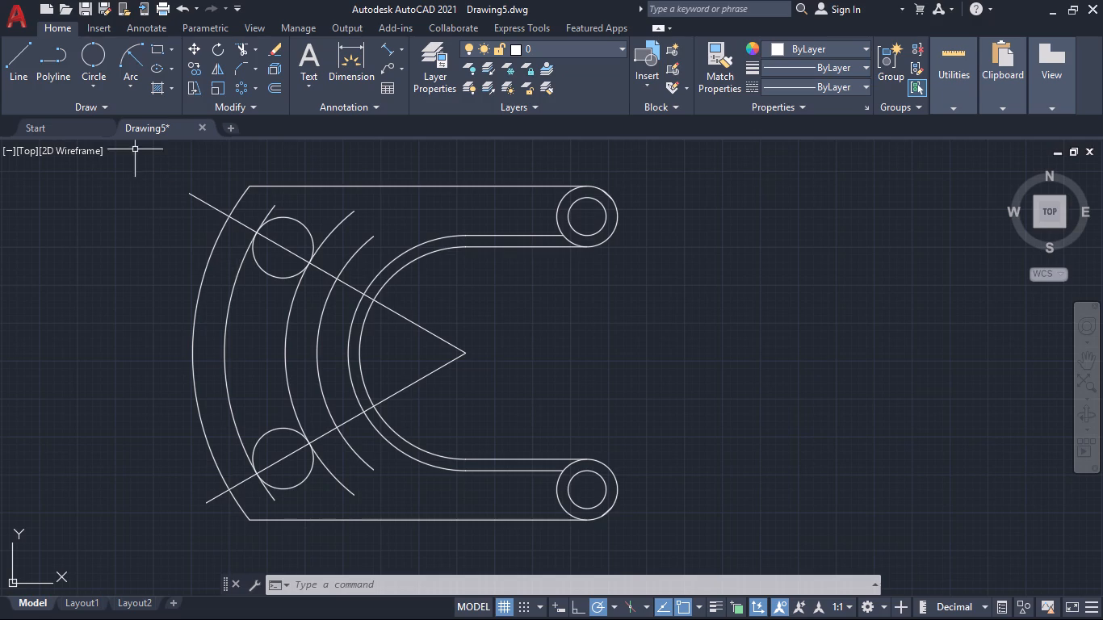
Draw a 20 mm radius circle concentric with each of the two slot end circles.
left_click(95, 86)
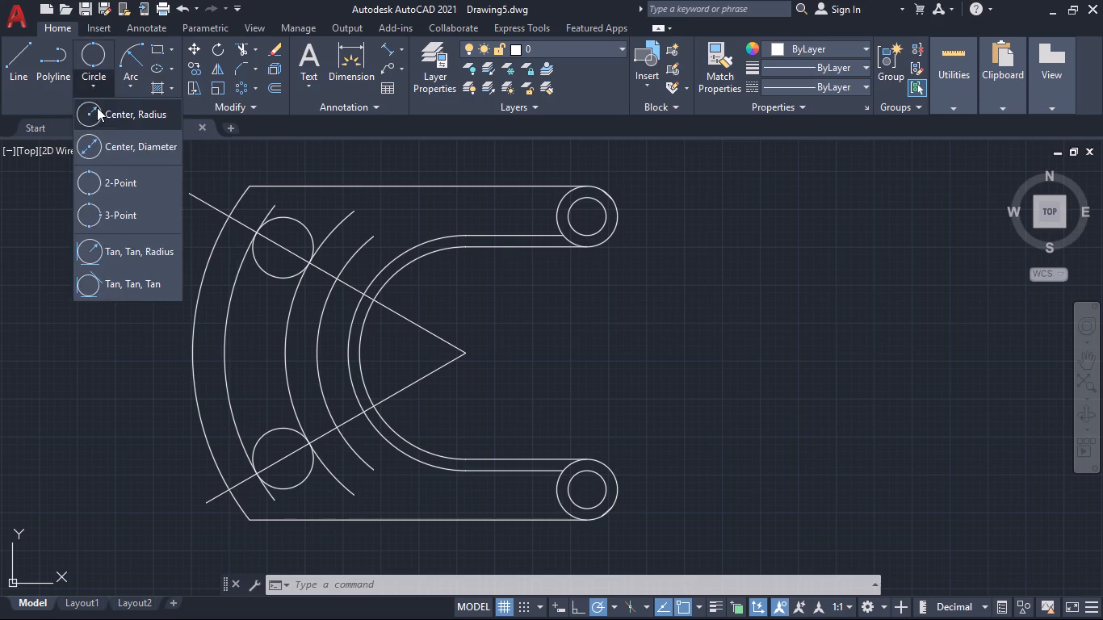
left_click(97, 107)
left_click(284, 245)
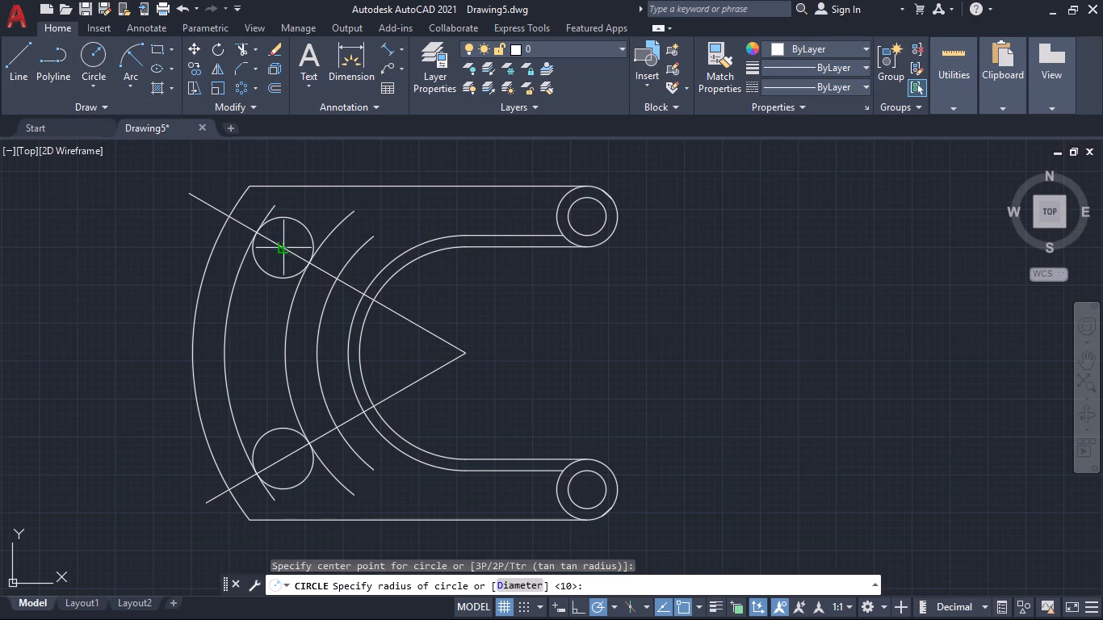
type("20")
key("Return")
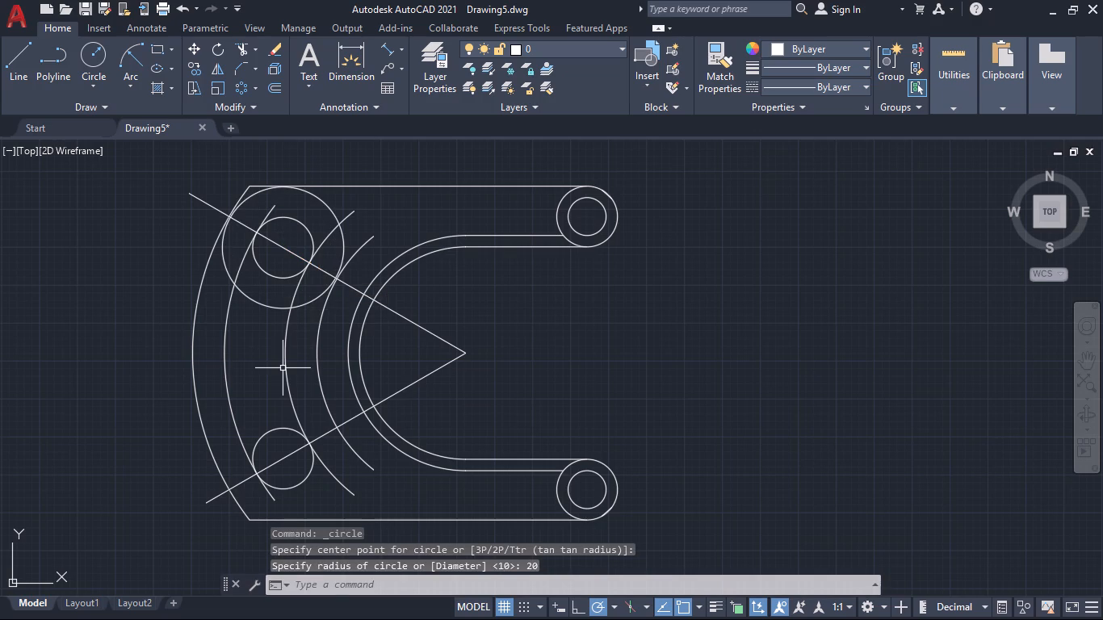
left_click(80, 47)
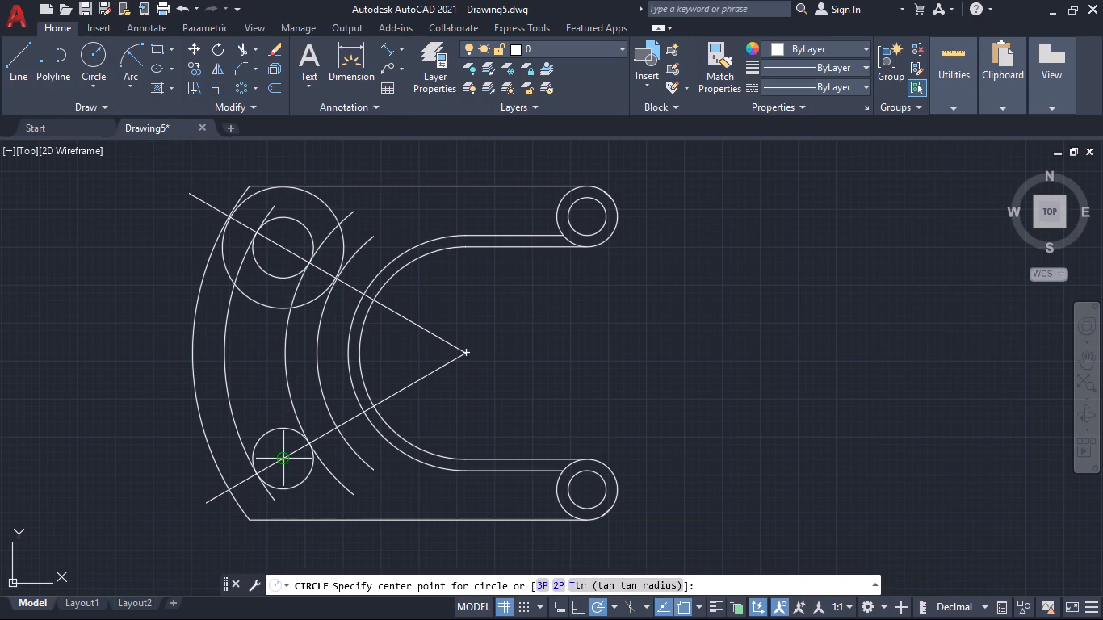
left_click(280, 456)
type("20")
key("Return")
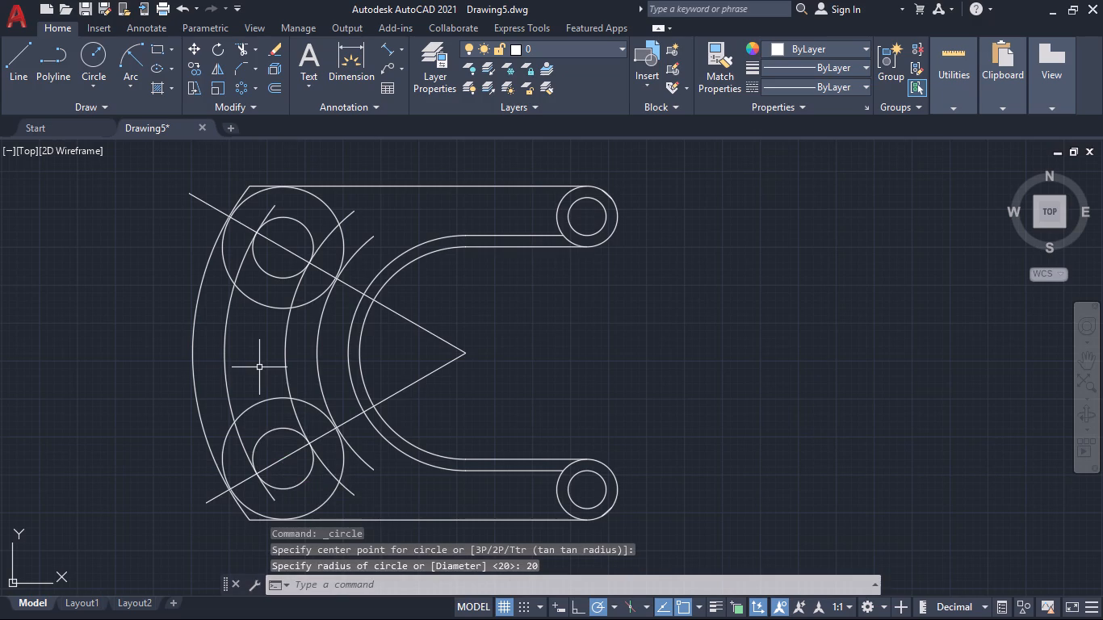
Trim away the top horizontal edge, the upper angled line's outer overhang, and all four arc ends beyond that line.
type("tr")
key("Return")
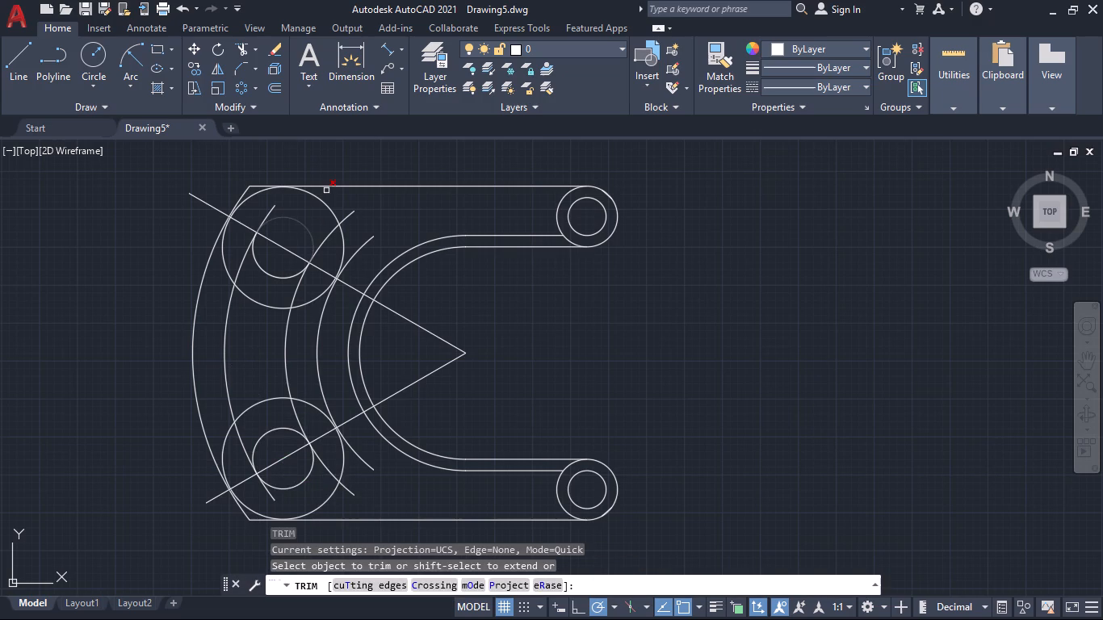
left_click(283, 170)
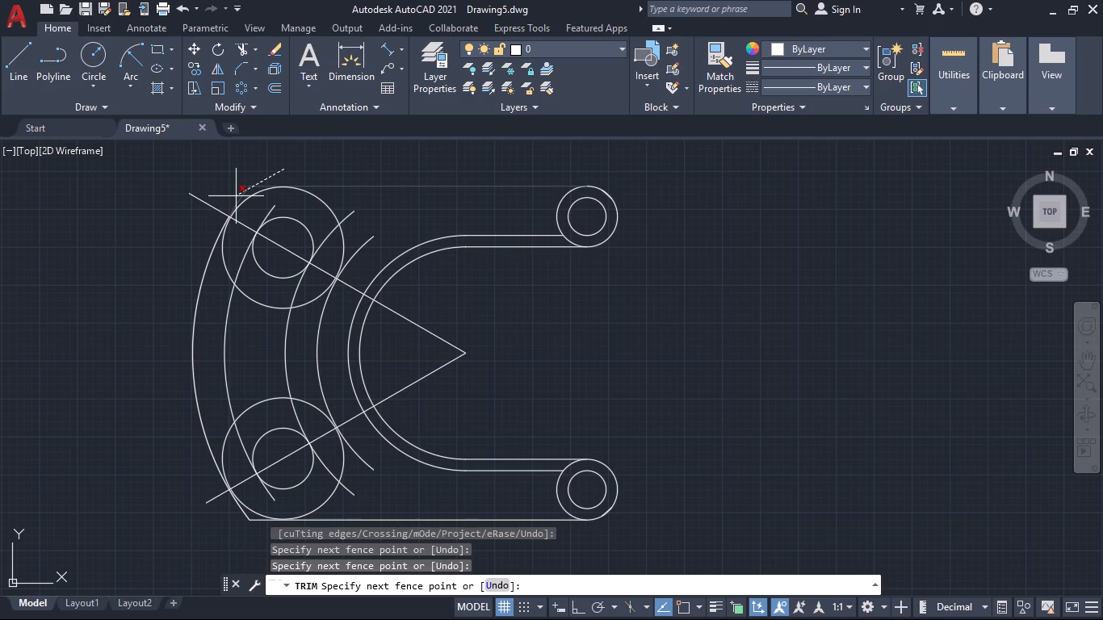
left_click(236, 196)
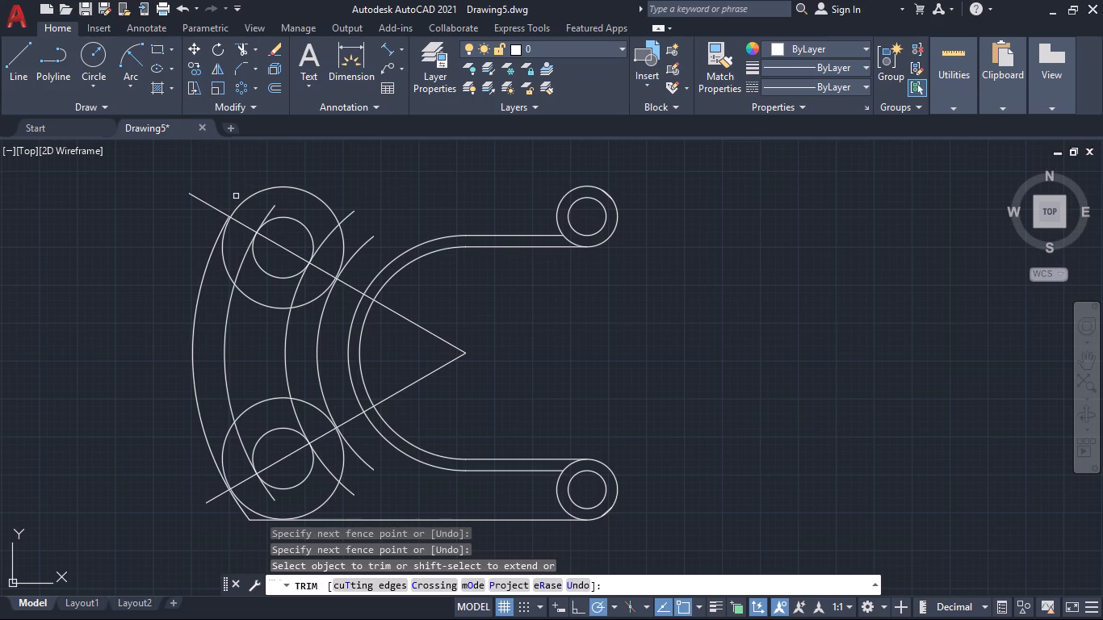
left_click(216, 203)
left_click(203, 221)
left_click(268, 212)
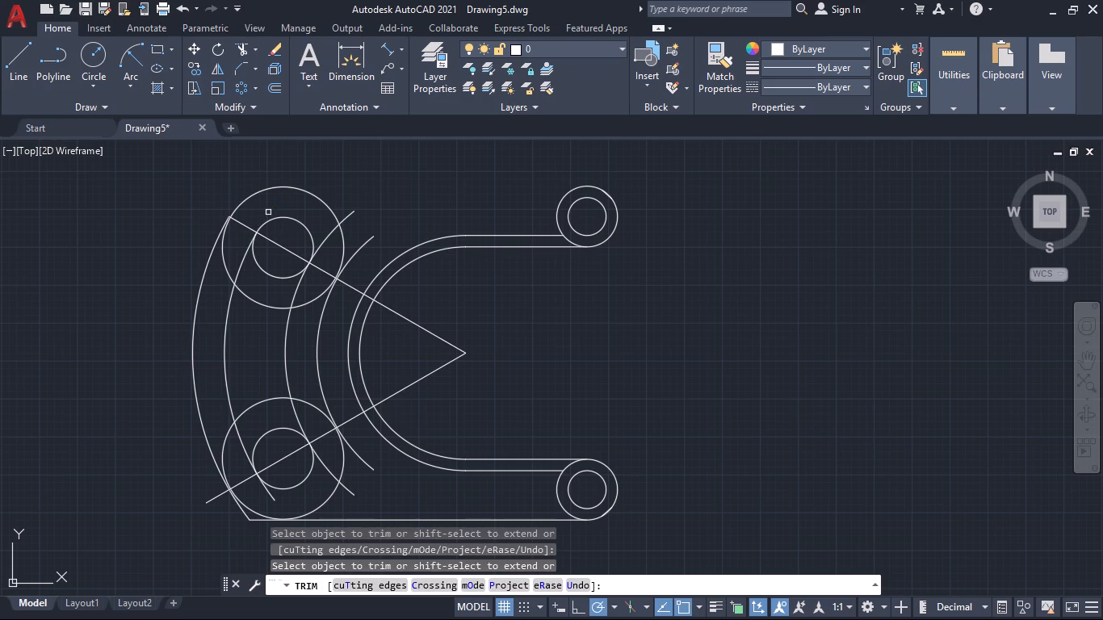
left_click(319, 220)
left_click(336, 245)
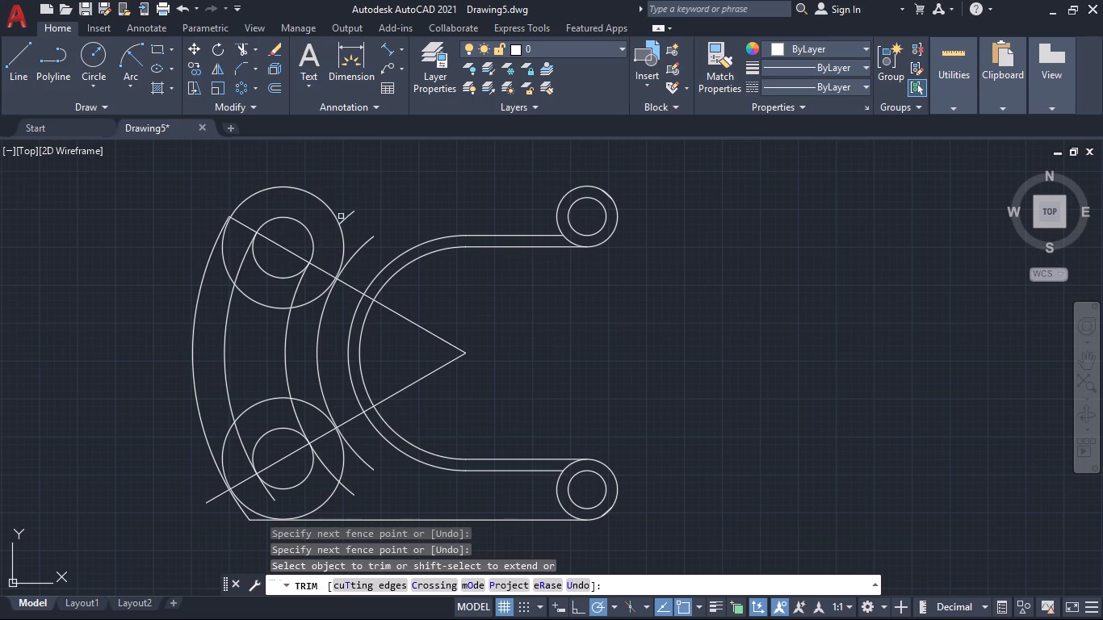
left_click(352, 214)
left_click(361, 248)
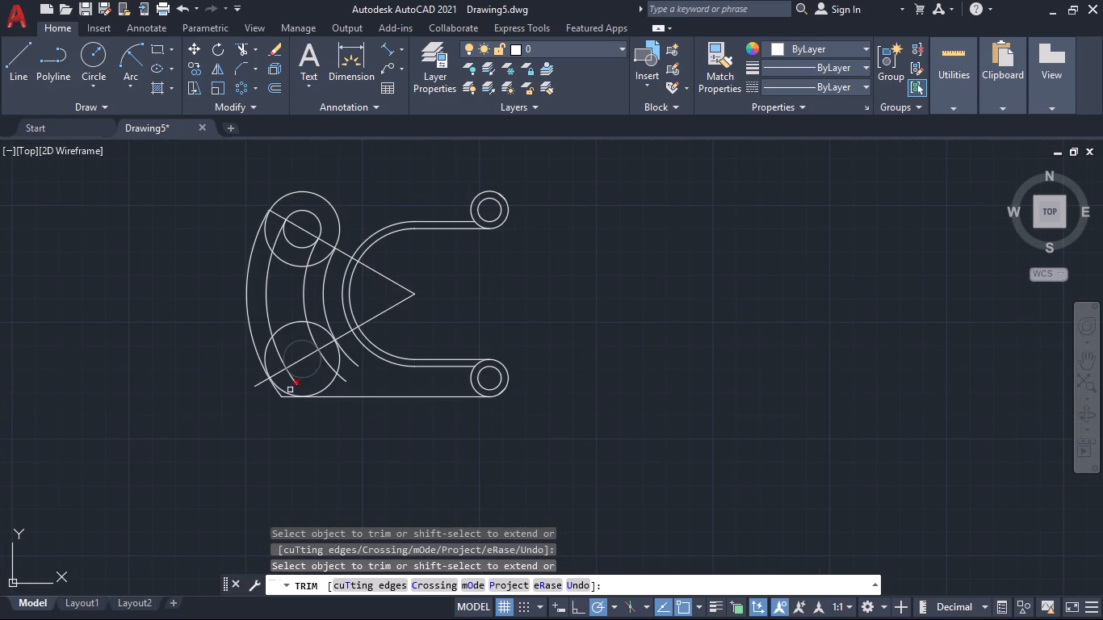
Trim away the four arc tails beyond the lower angled line, then the bottom horizontal edge.
left_click(279, 379)
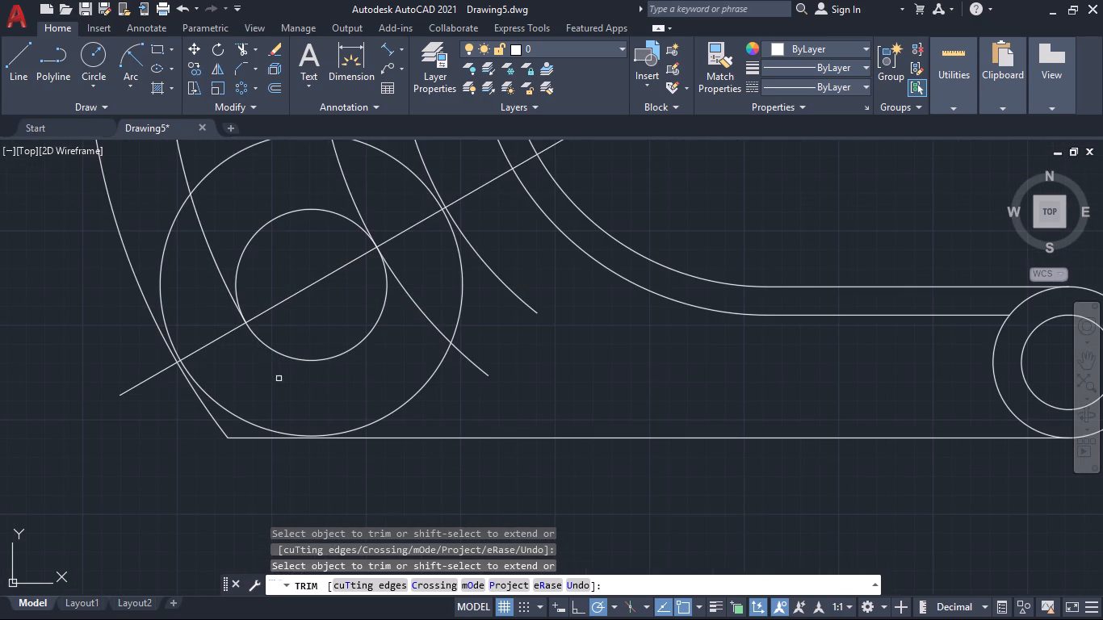
left_click(419, 309)
left_click(476, 359)
left_click(527, 240)
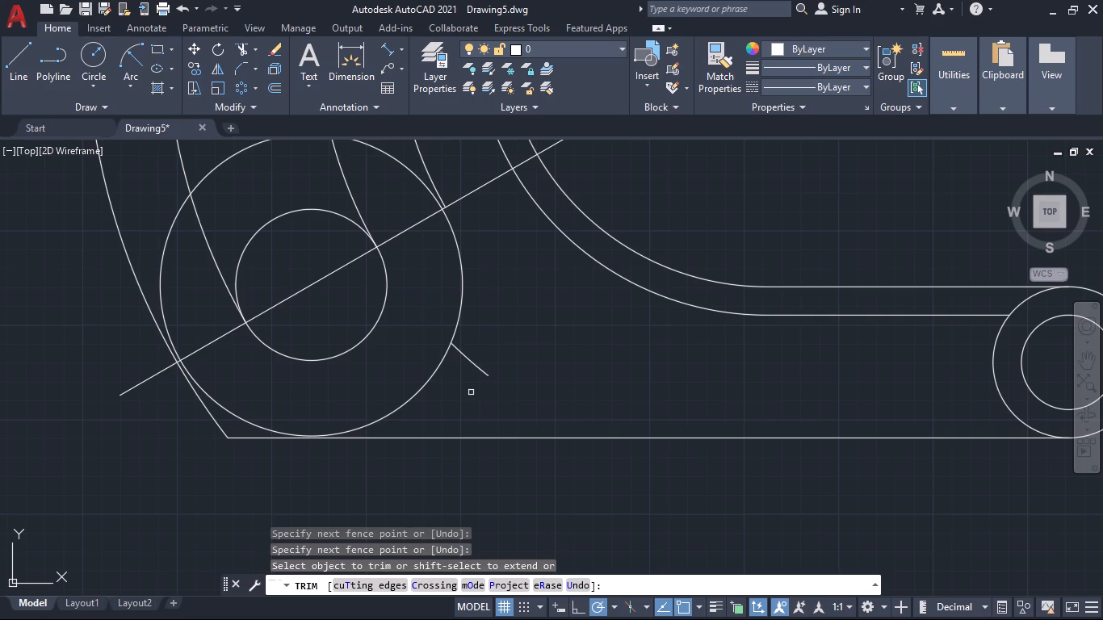
left_click(481, 371)
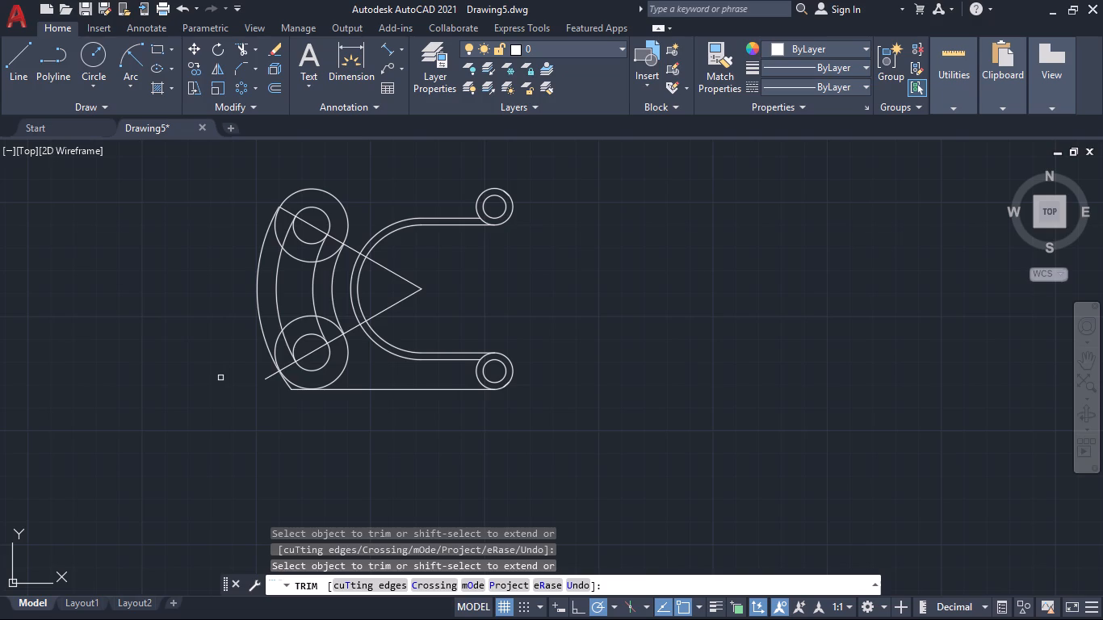
left_click(384, 389)
left_click(289, 390)
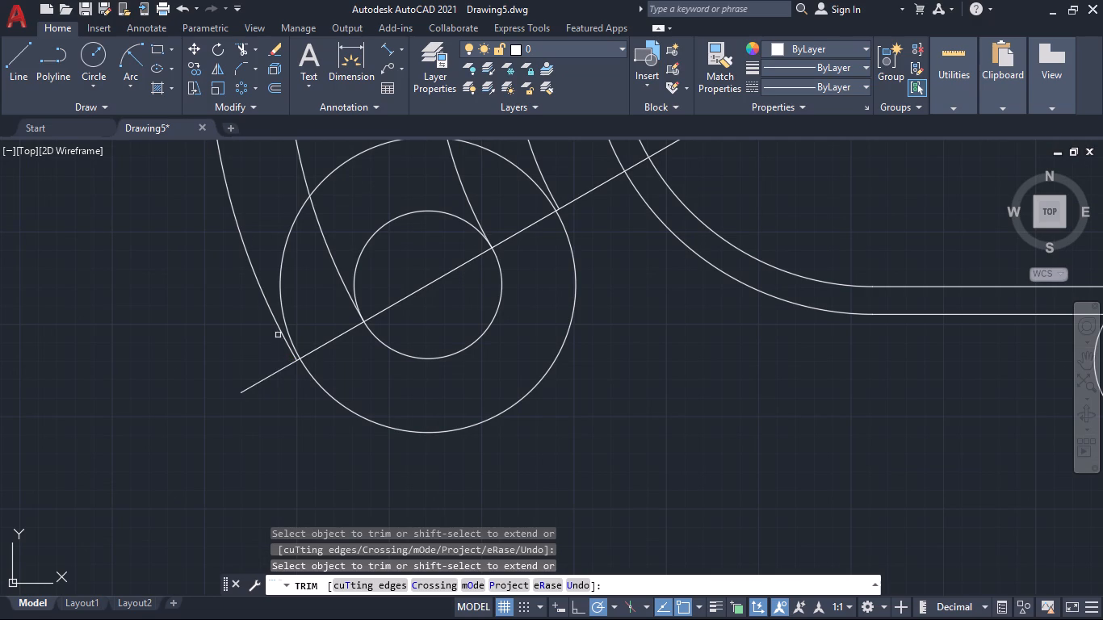
Trim away the remaining outermost and innermost of the four slot arcs between the two 20 mm radius circles.
left_click(279, 331)
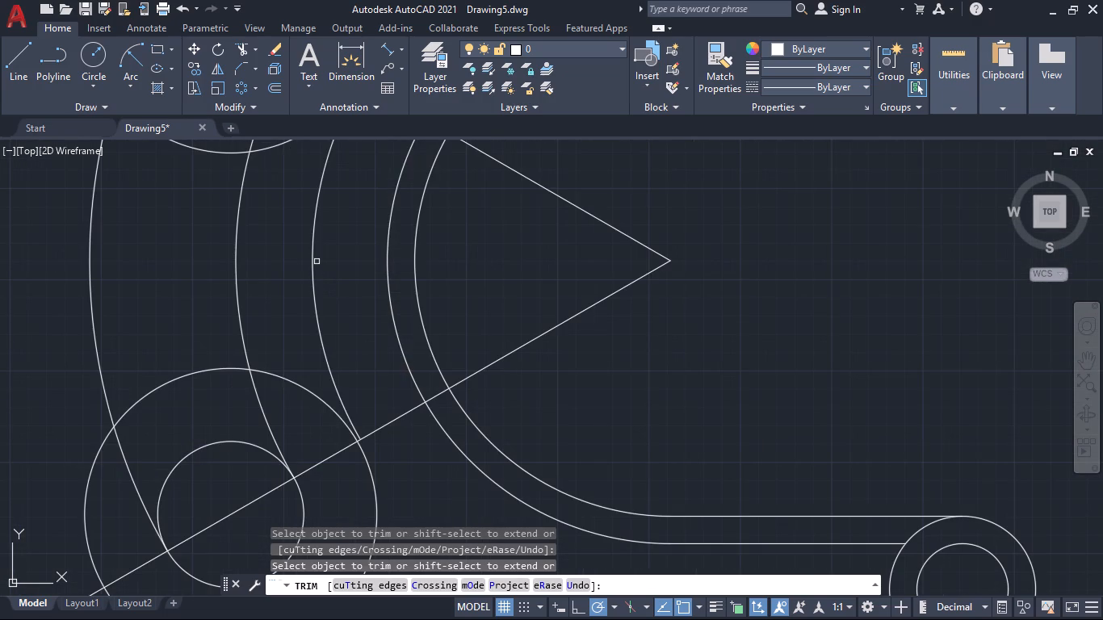
double_click(313, 270)
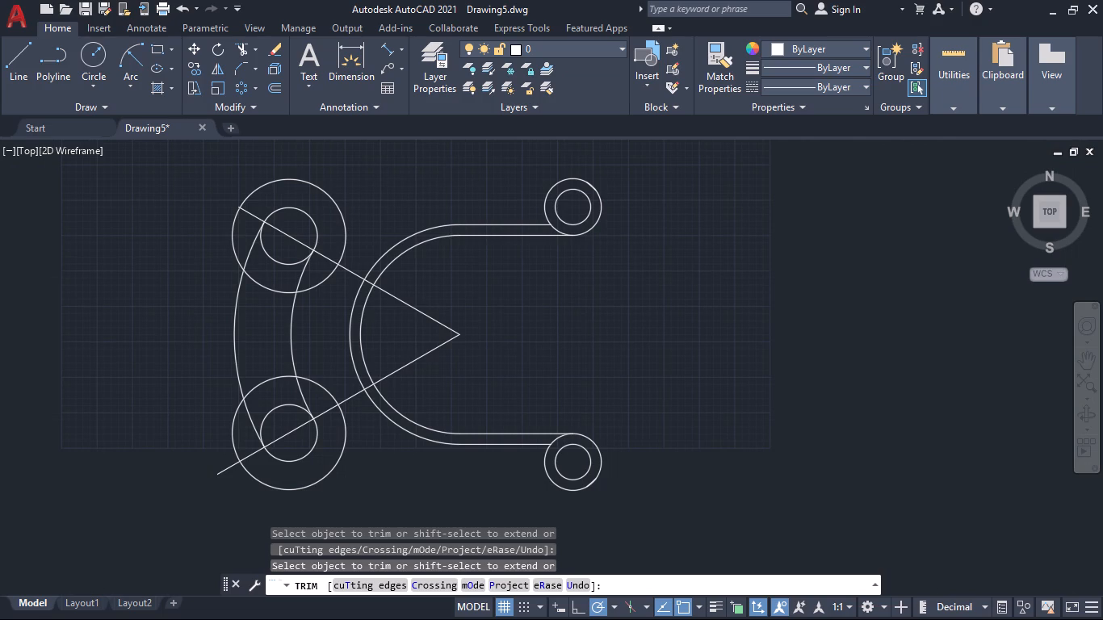
Draw two circles from the arch centre through the lower 20 mm circle's near (49 mm radius) and far intersections with the angled line.
left_click(86, 57)
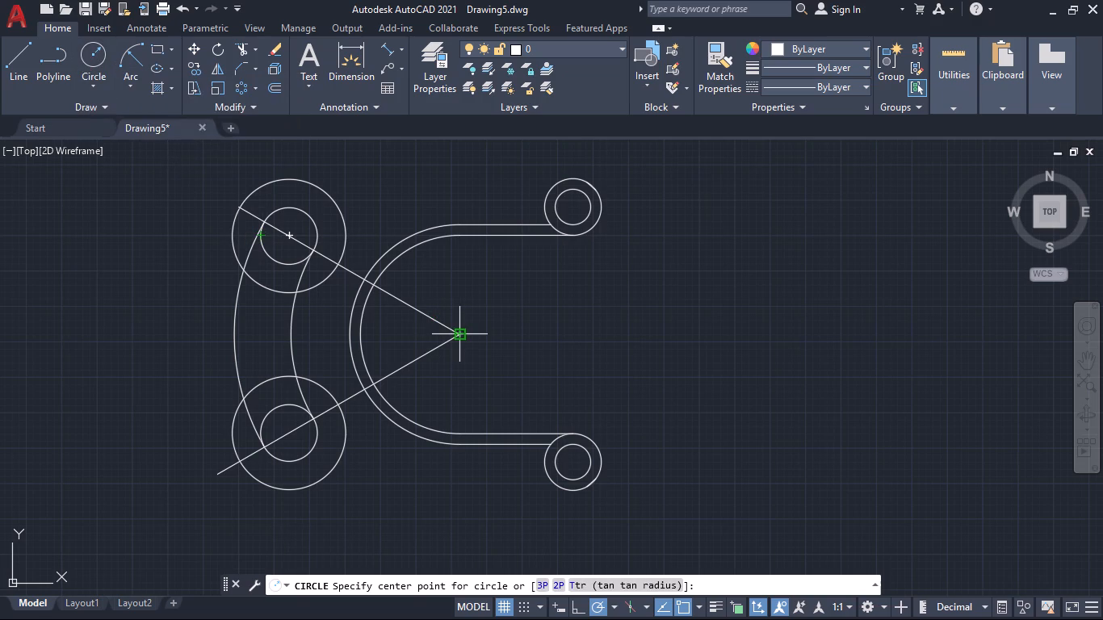
left_click(455, 336)
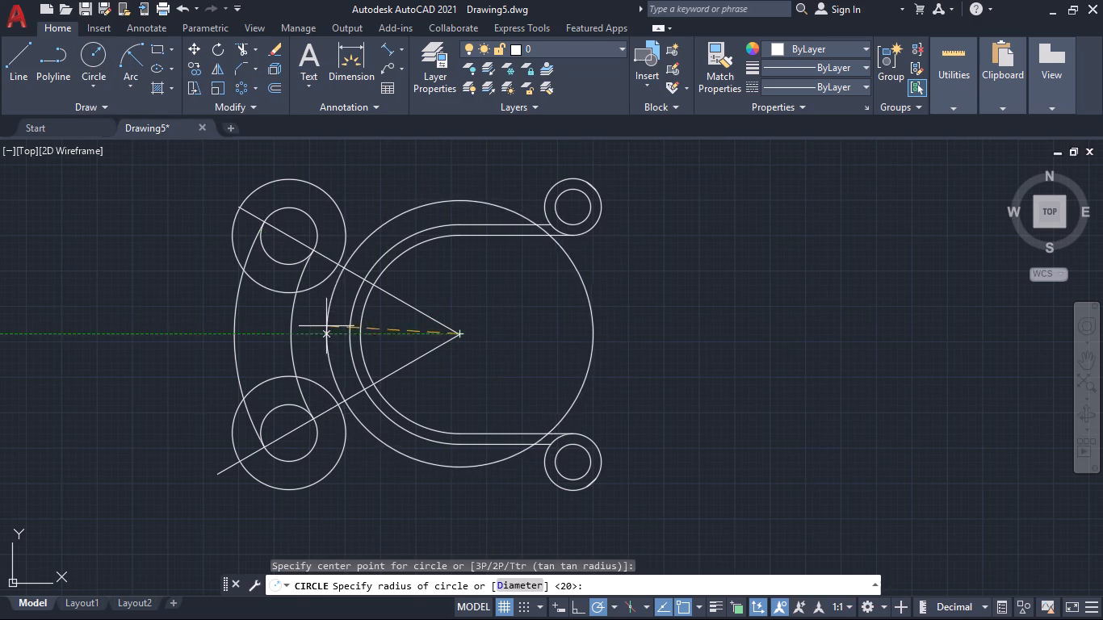
left_click(338, 401)
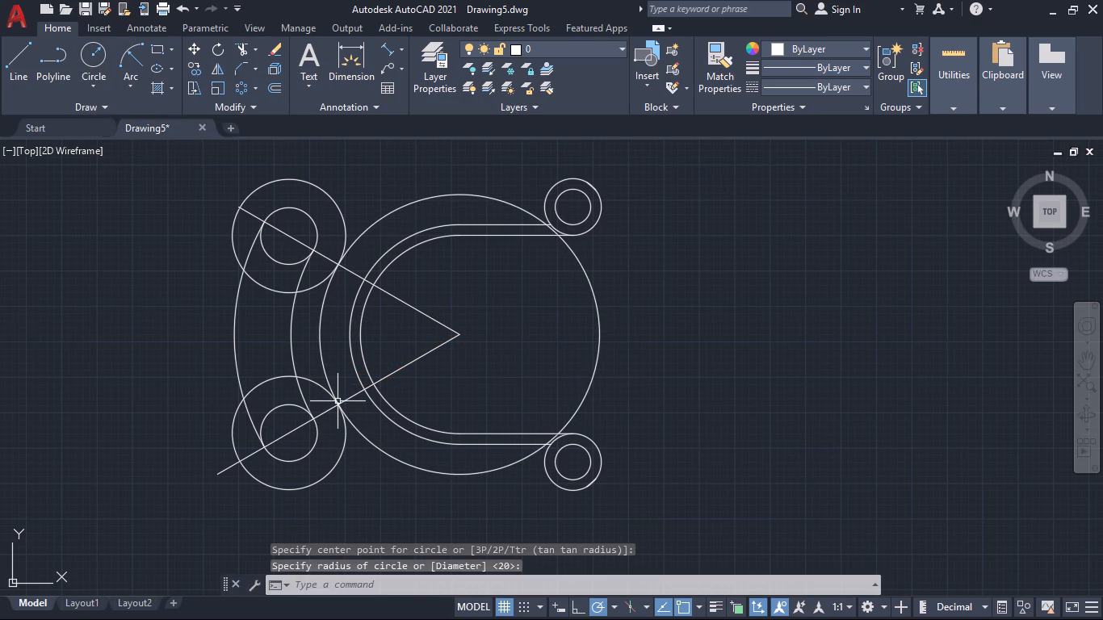
key("space")
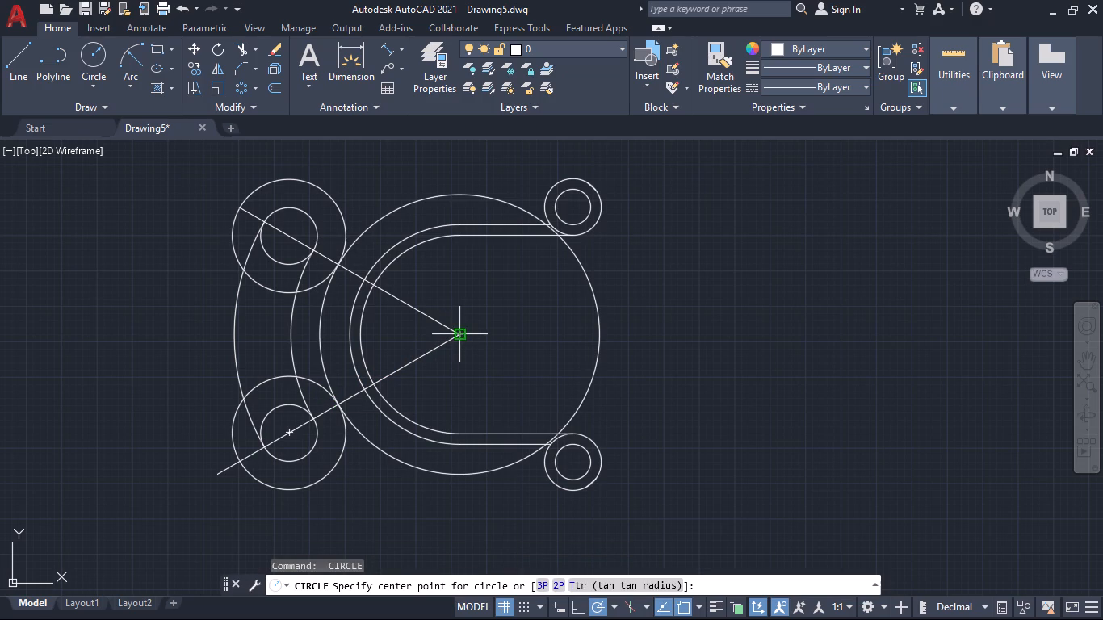
left_click(464, 330)
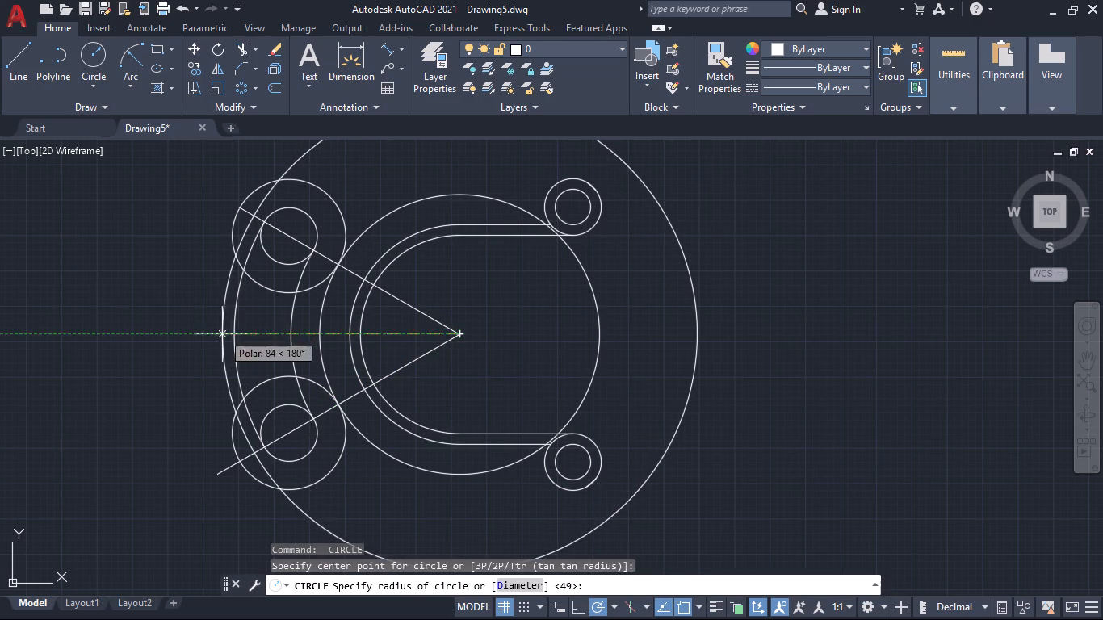
left_click(237, 462)
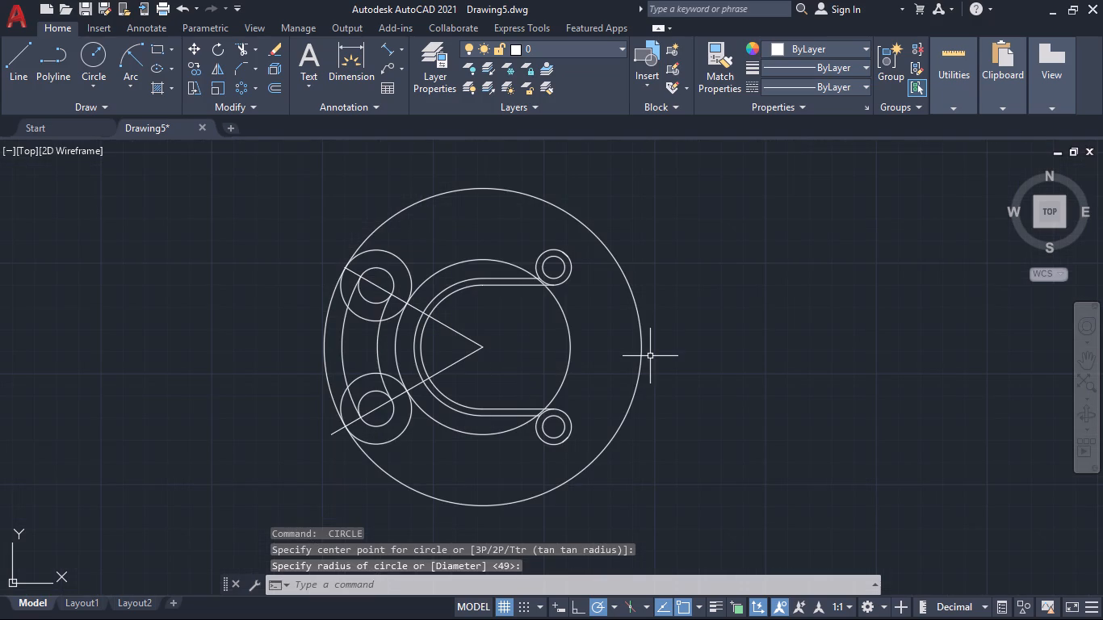
Trim both large concentric circles down to arcs joining the slot end circles, clearing the leftover pieces near the two end rings.
type("tr")
key("Return")
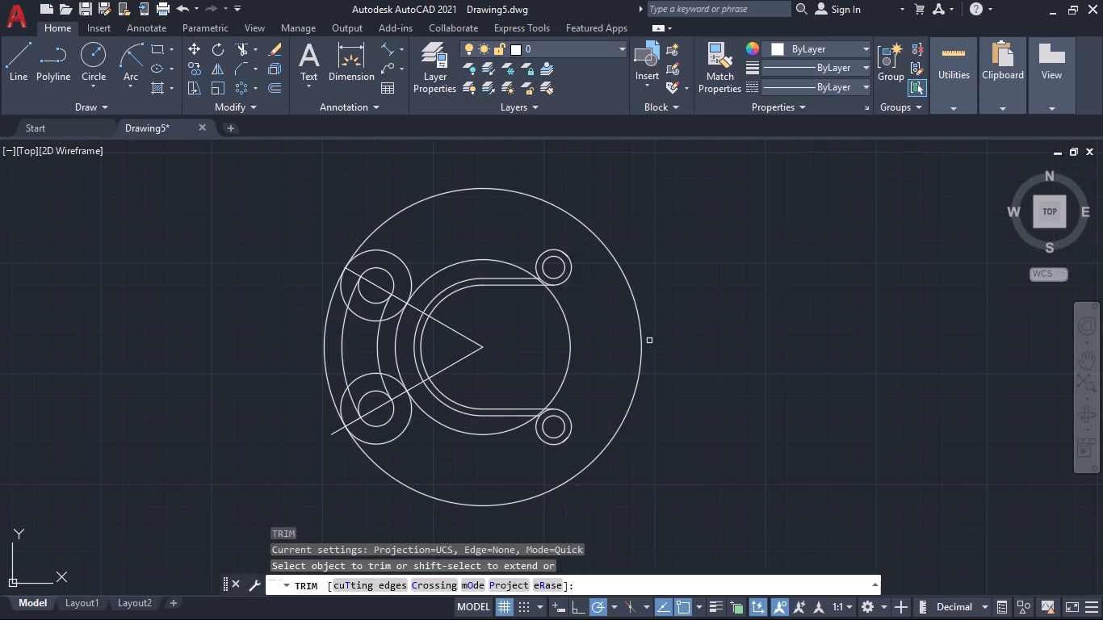
left_click(623, 335)
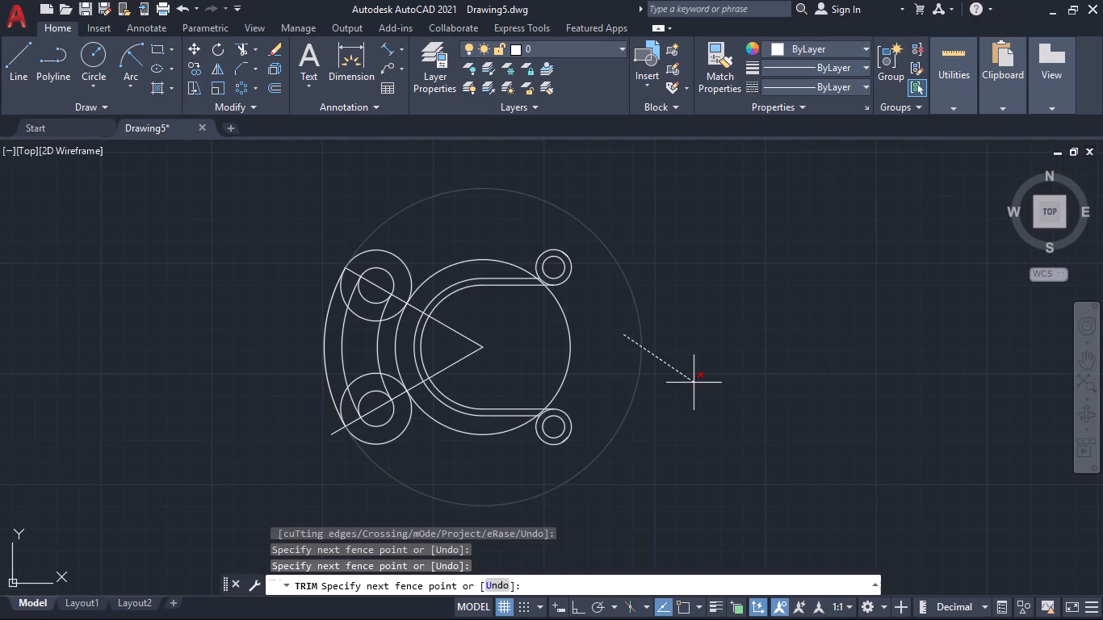
left_click(694, 383)
left_click(536, 364)
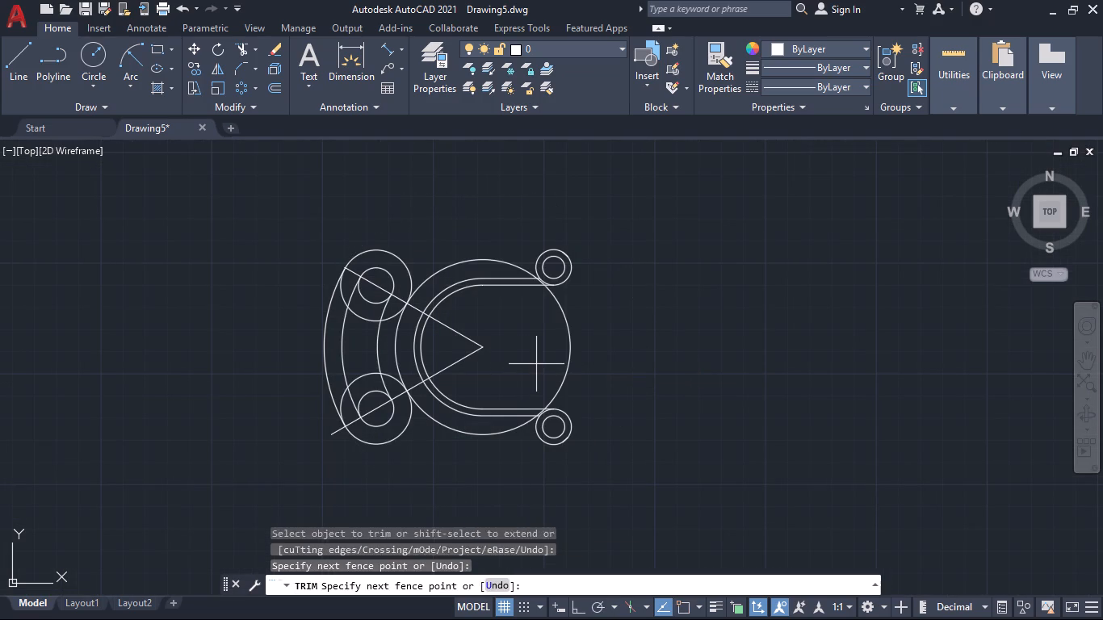
left_click(604, 374)
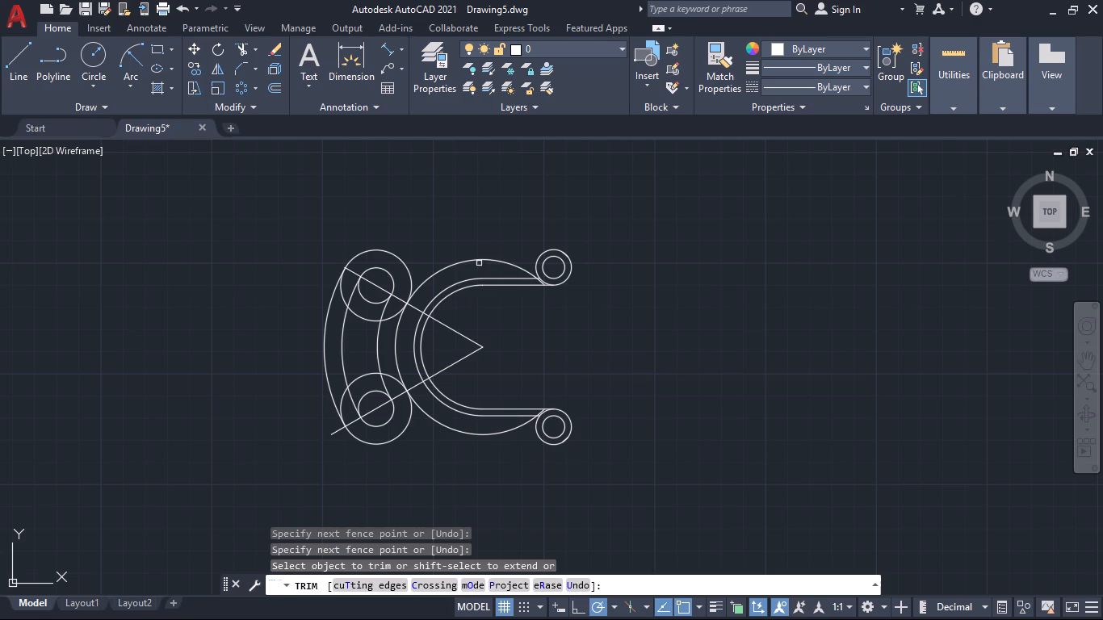
left_click(478, 262)
left_click(464, 435)
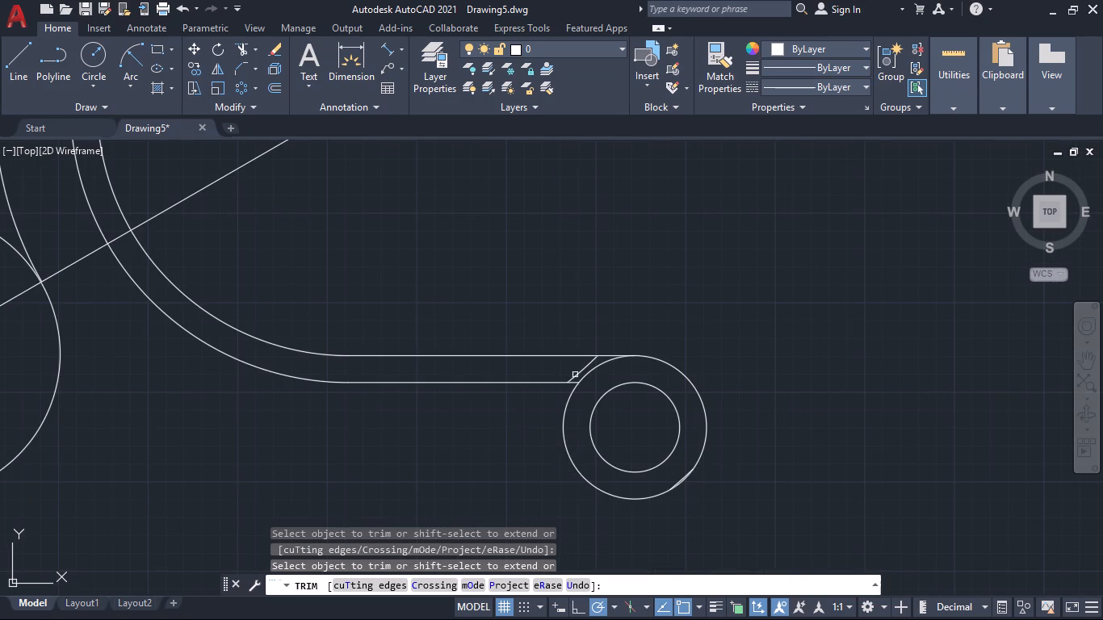
left_click(588, 364)
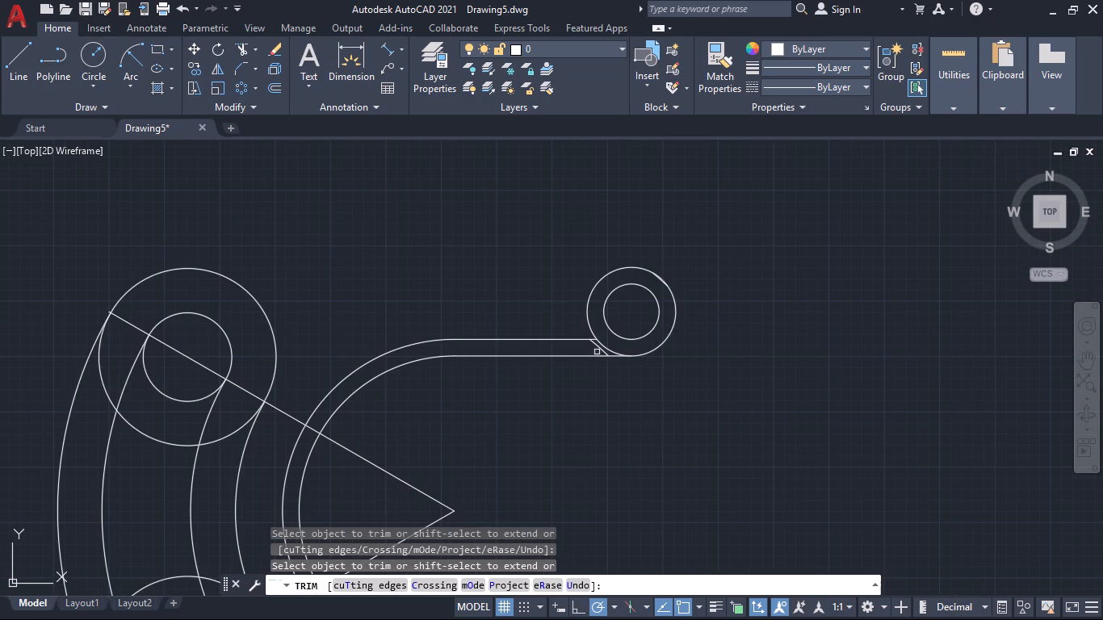
left_click(598, 350)
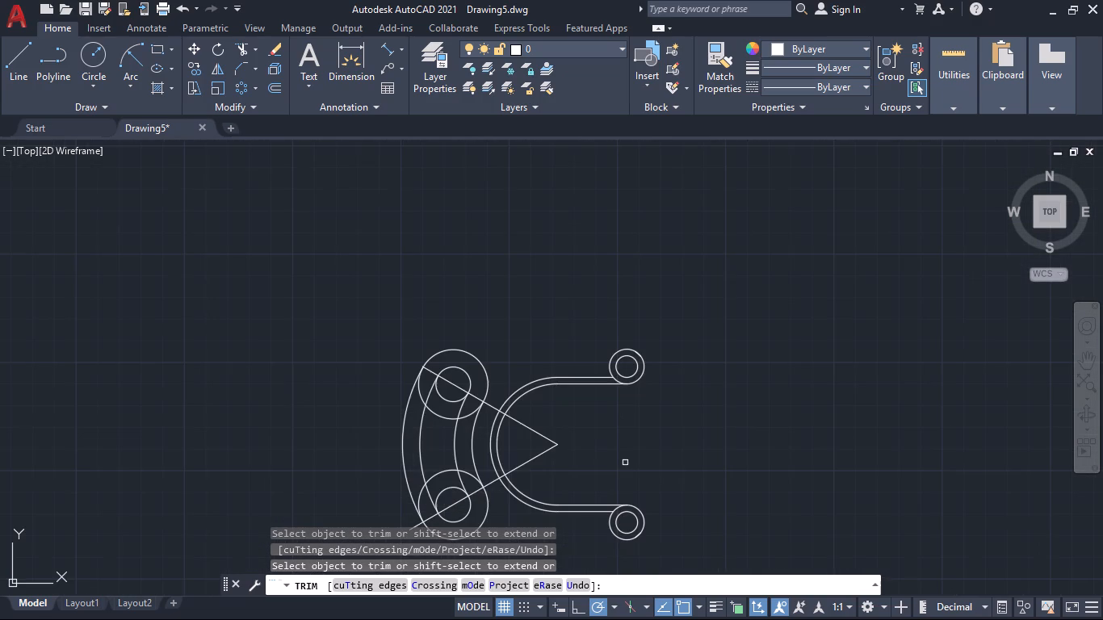
Trim away the inward-facing portions of the upper and lower slot end circles, leaving rounded ends on the slot and its outer outline.
left_click(447, 393)
left_click(437, 442)
left_click(437, 459)
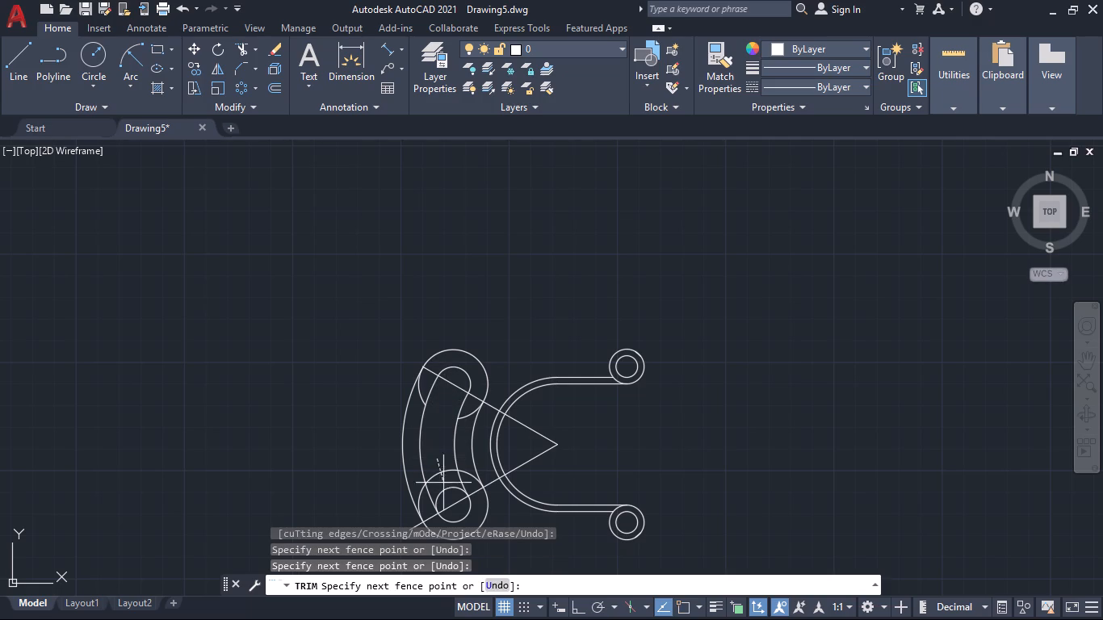
left_click(448, 501)
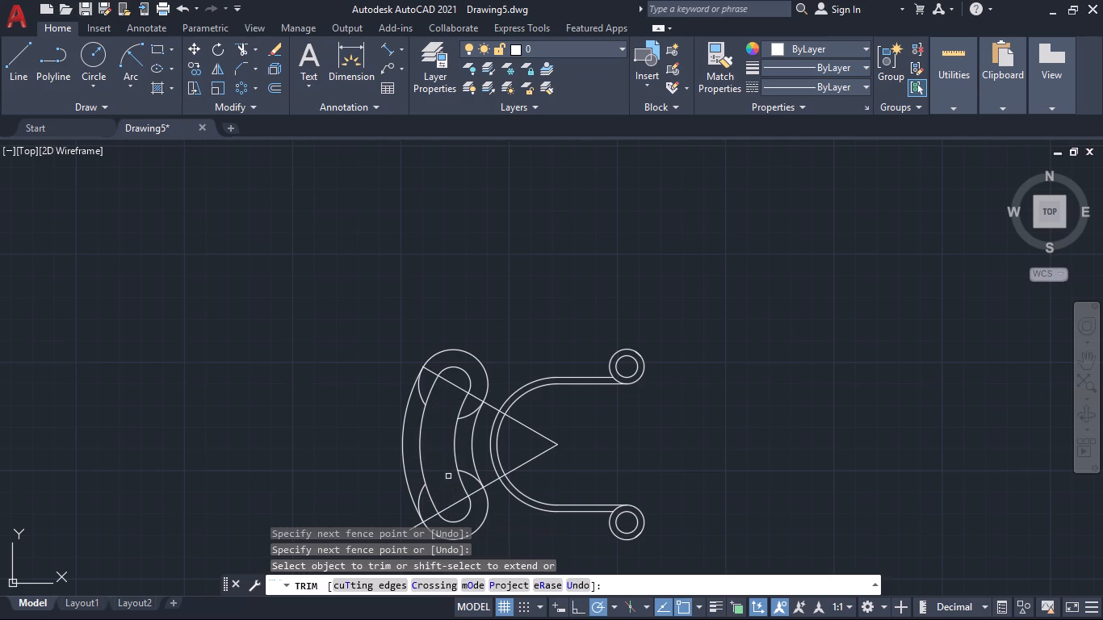
left_click(420, 392)
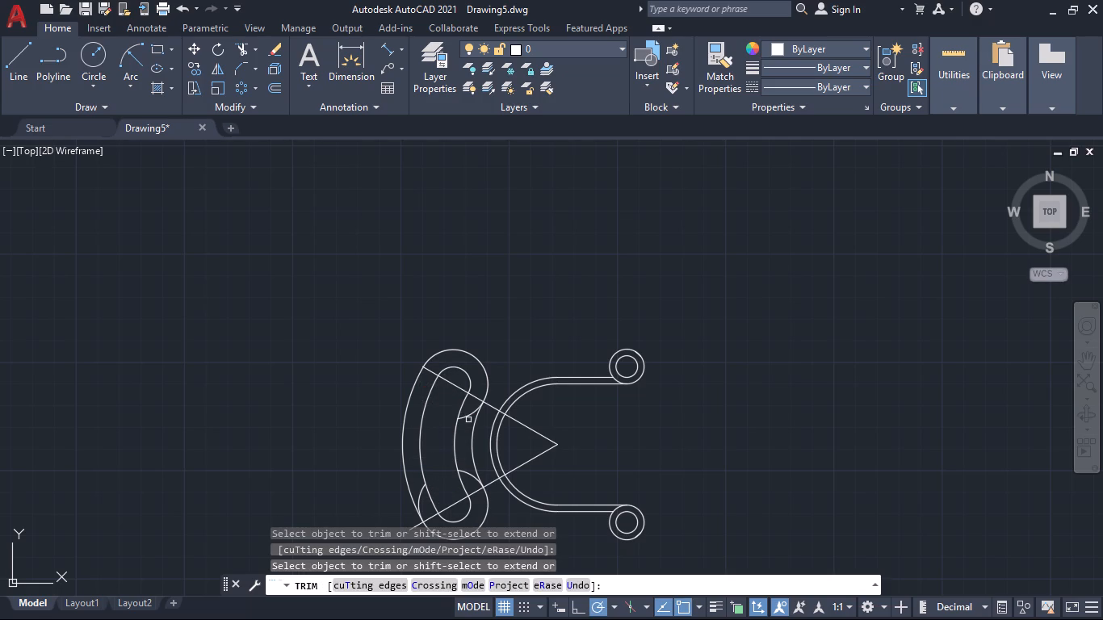
double_click(468, 420)
left_click(468, 408)
left_click(467, 467)
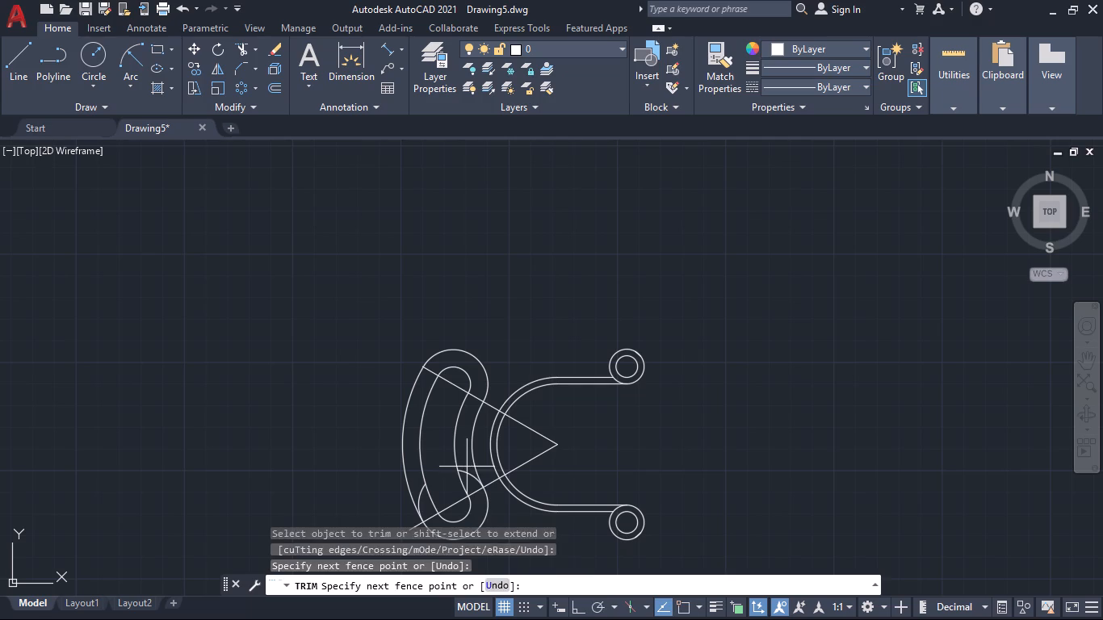
left_click(472, 486)
left_click(414, 490)
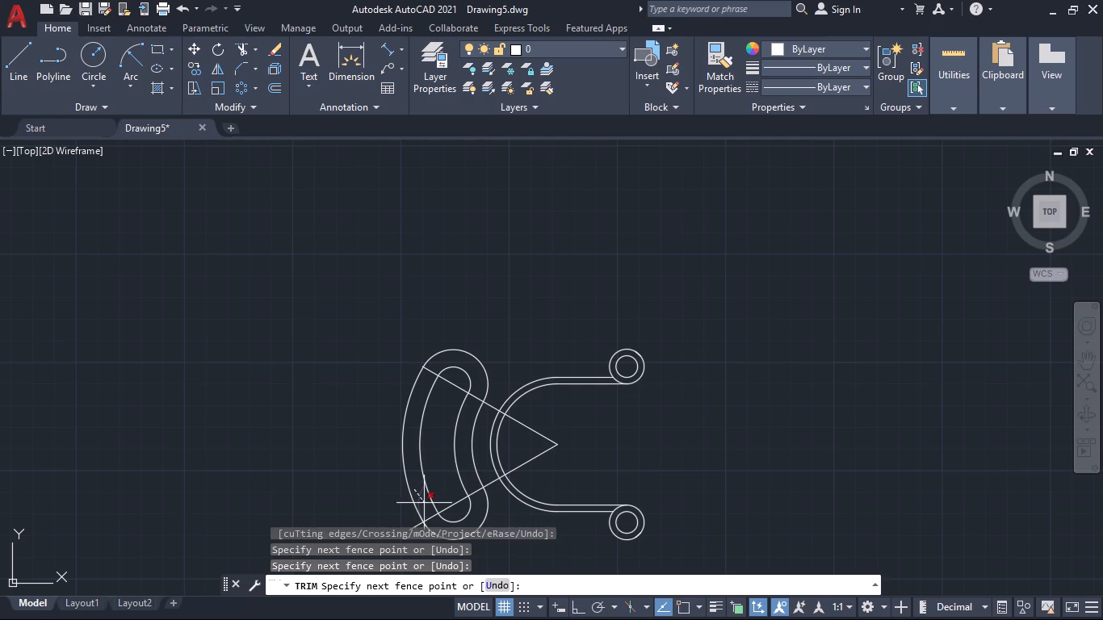
left_click(426, 505)
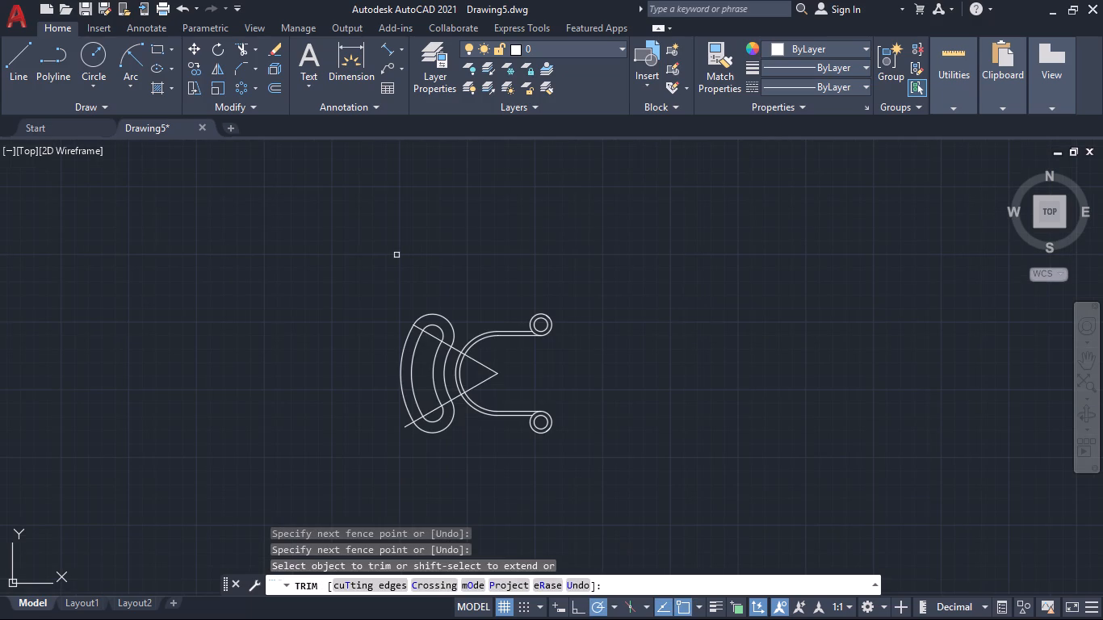
Trim off the lower angled line's overhang beyond the outer arc.
double_click(402, 423)
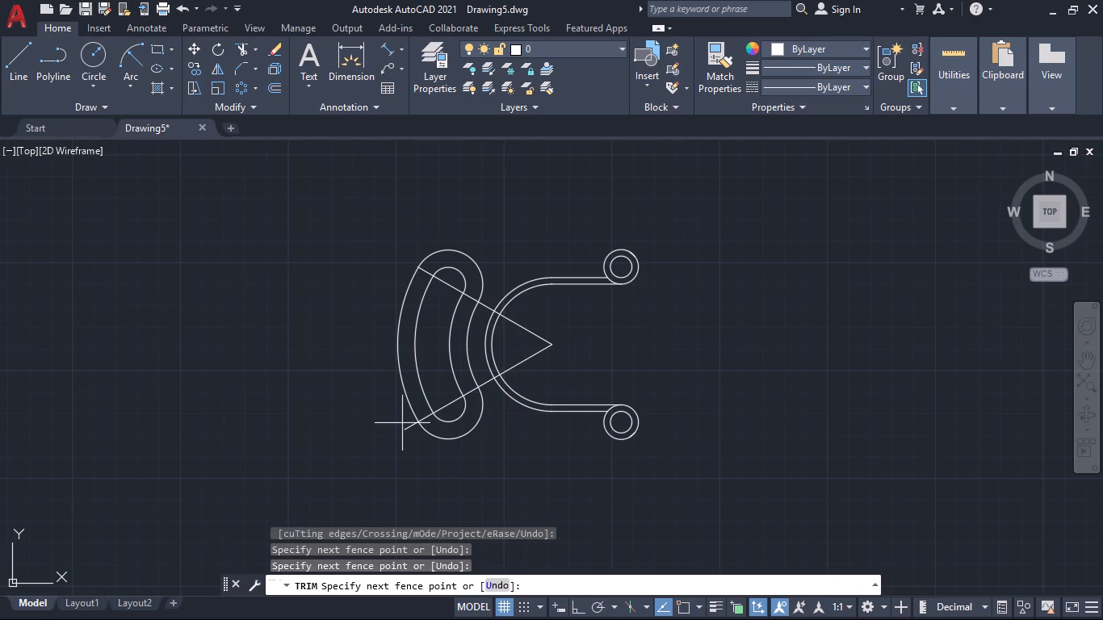
left_click(414, 433)
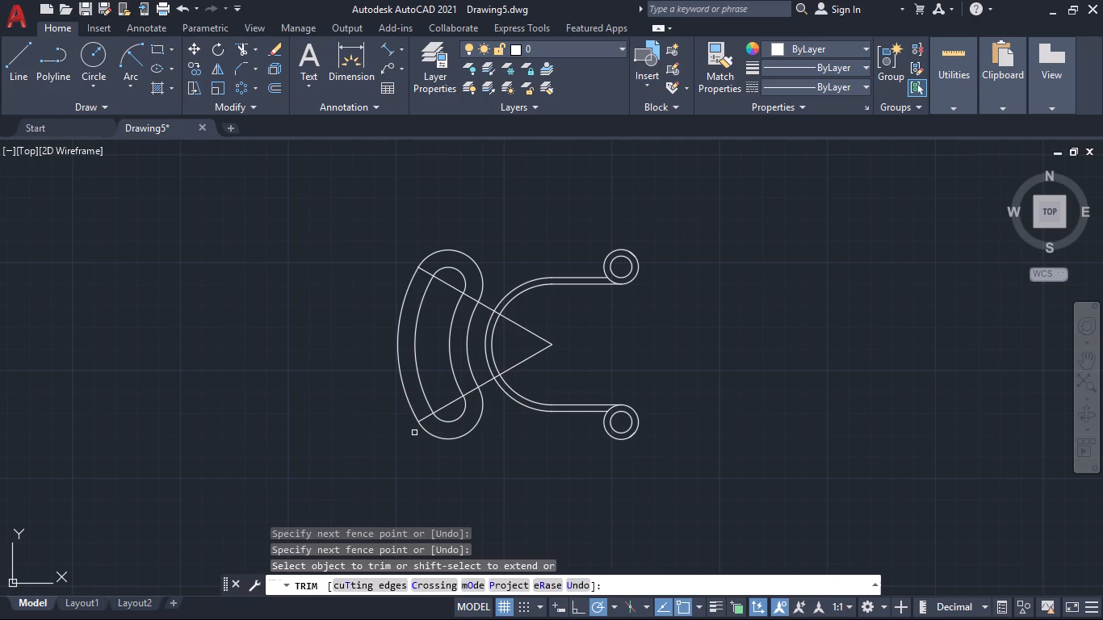
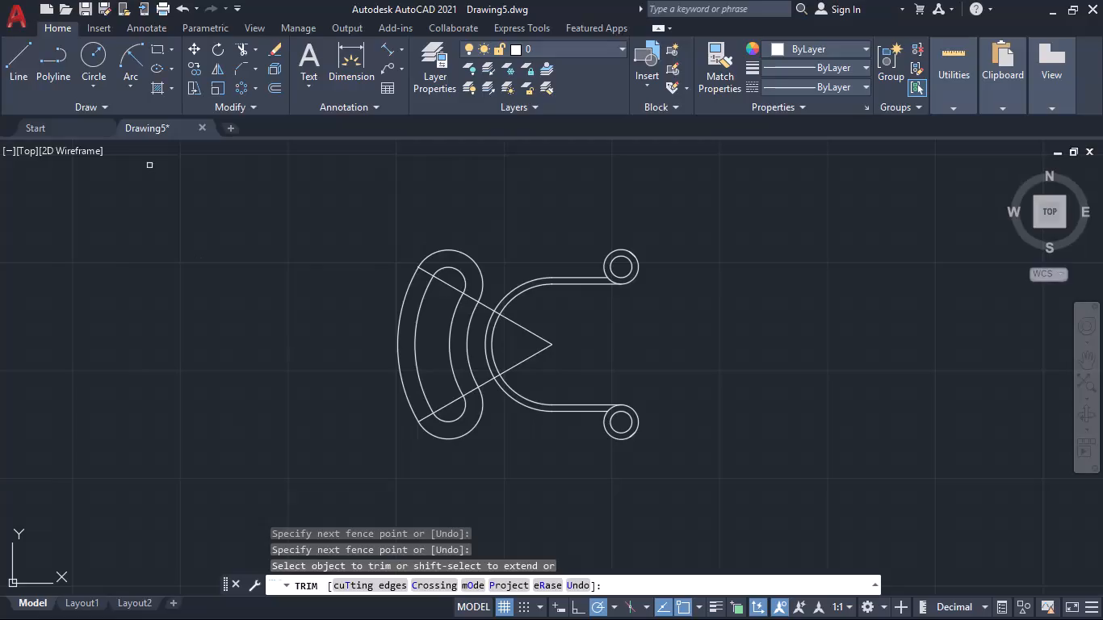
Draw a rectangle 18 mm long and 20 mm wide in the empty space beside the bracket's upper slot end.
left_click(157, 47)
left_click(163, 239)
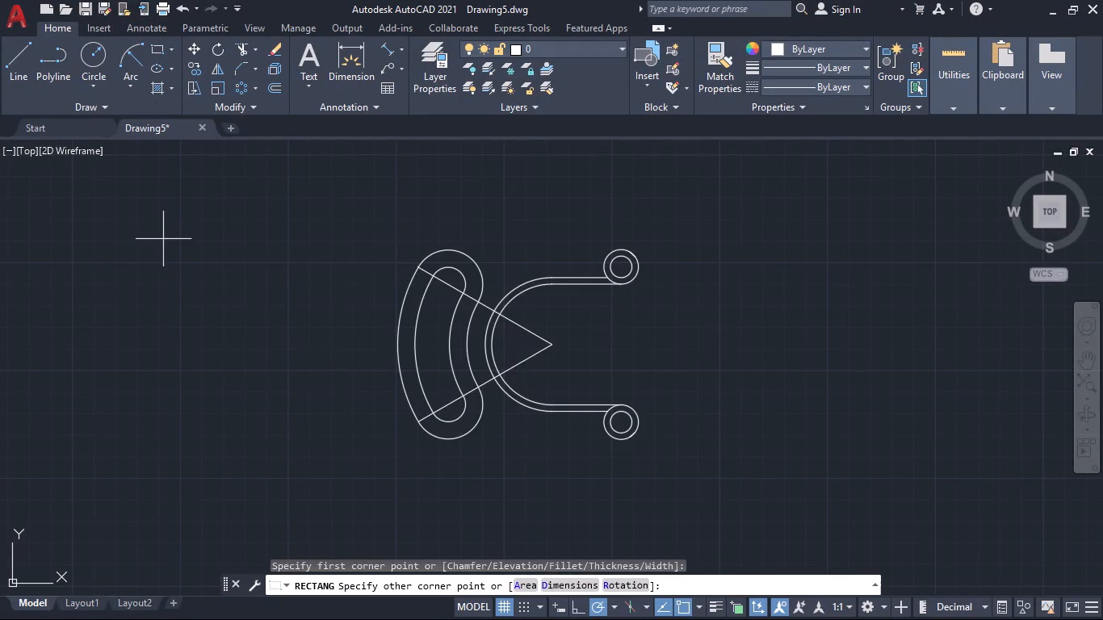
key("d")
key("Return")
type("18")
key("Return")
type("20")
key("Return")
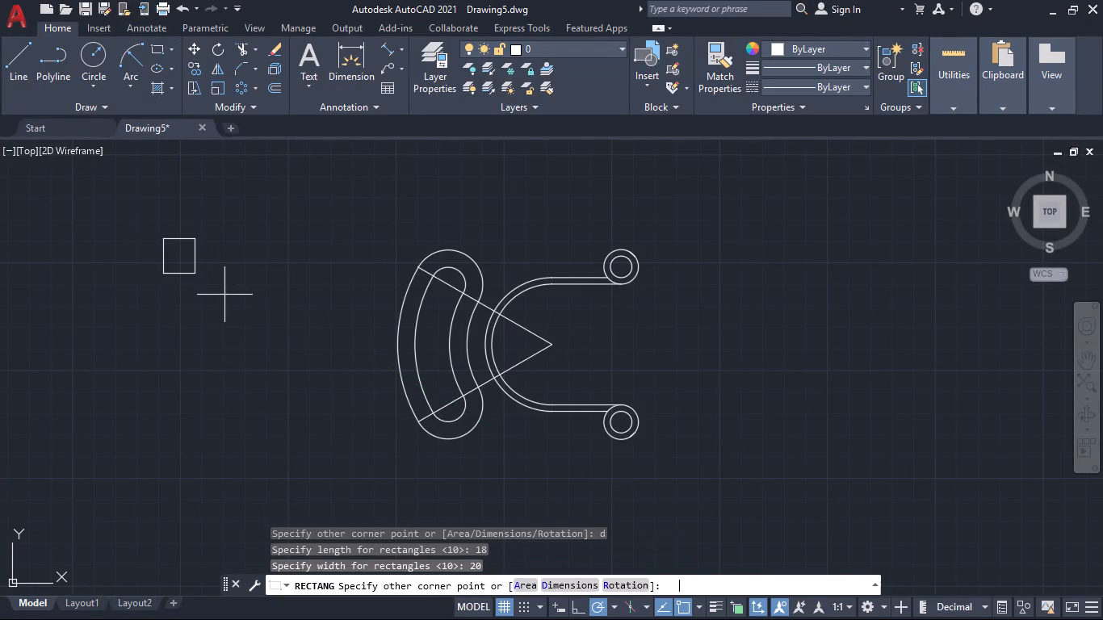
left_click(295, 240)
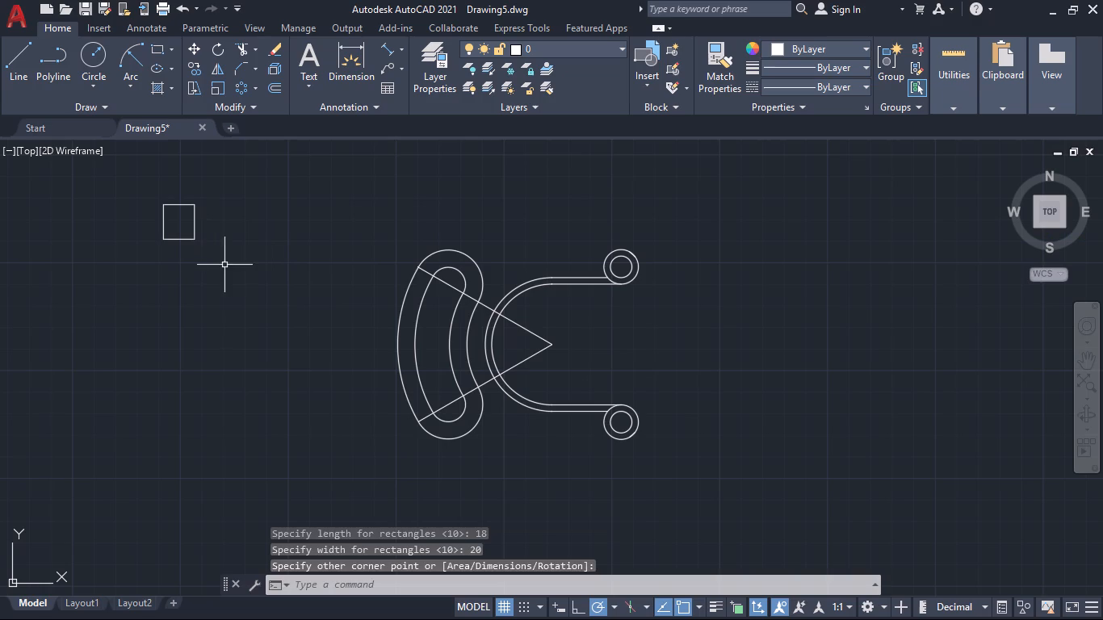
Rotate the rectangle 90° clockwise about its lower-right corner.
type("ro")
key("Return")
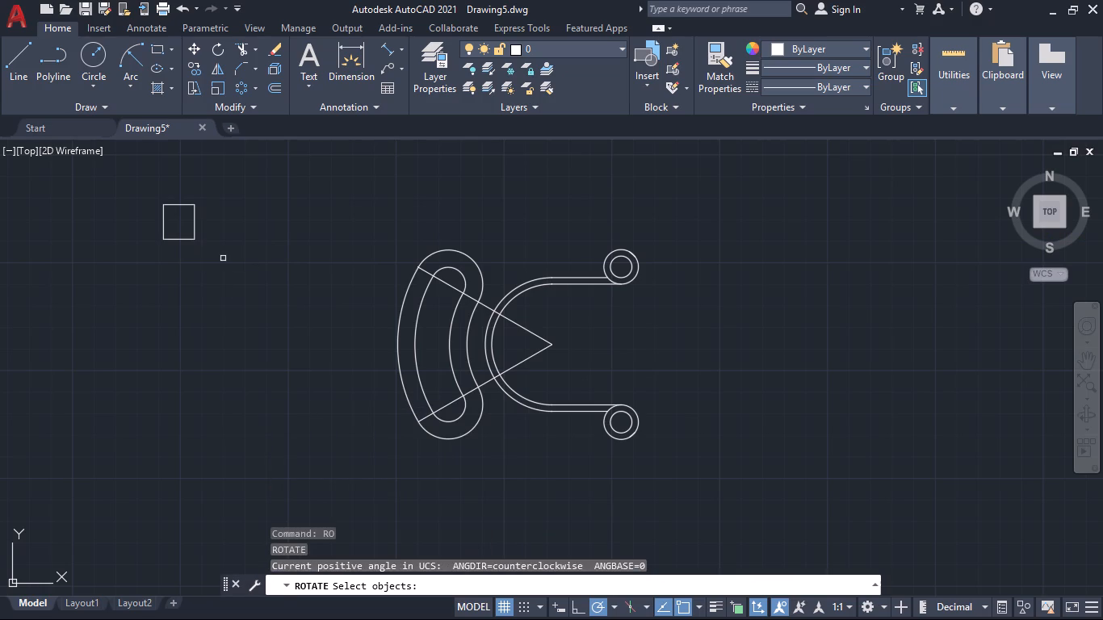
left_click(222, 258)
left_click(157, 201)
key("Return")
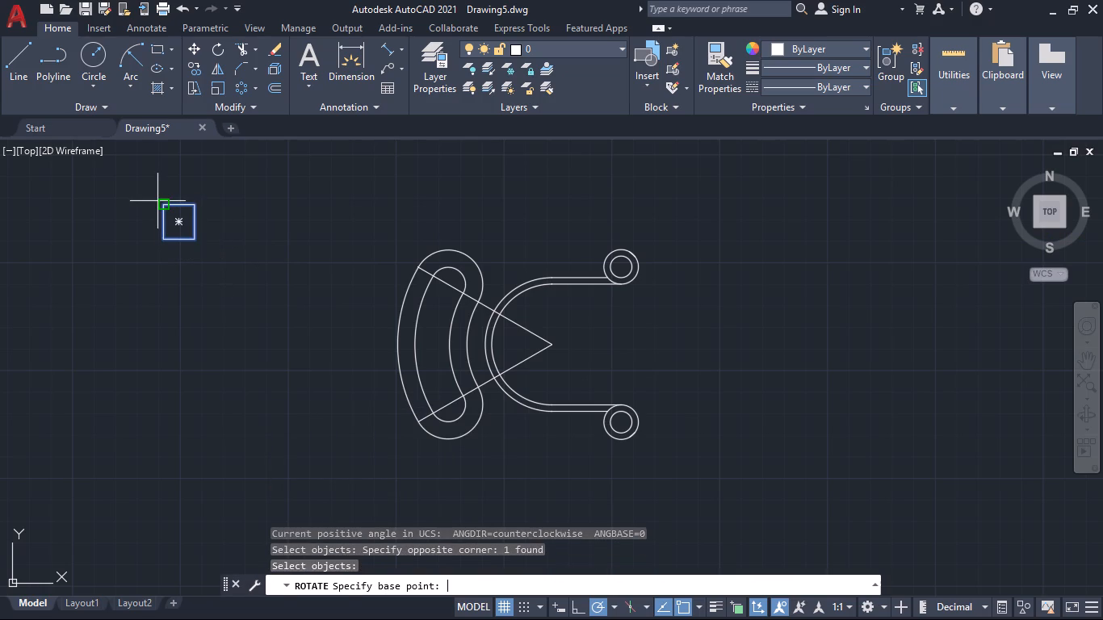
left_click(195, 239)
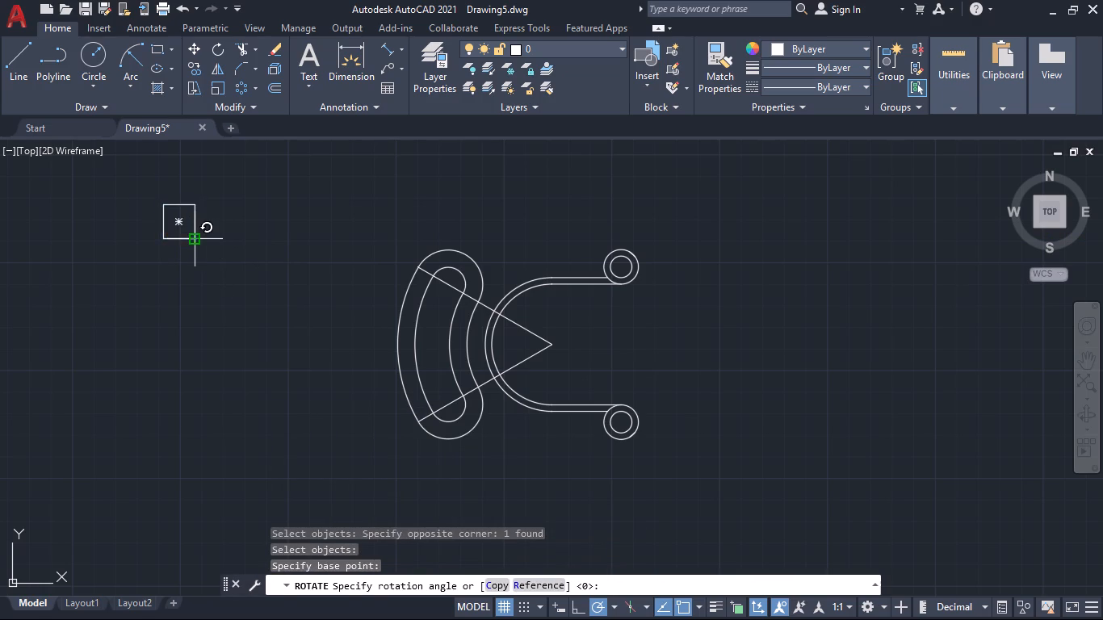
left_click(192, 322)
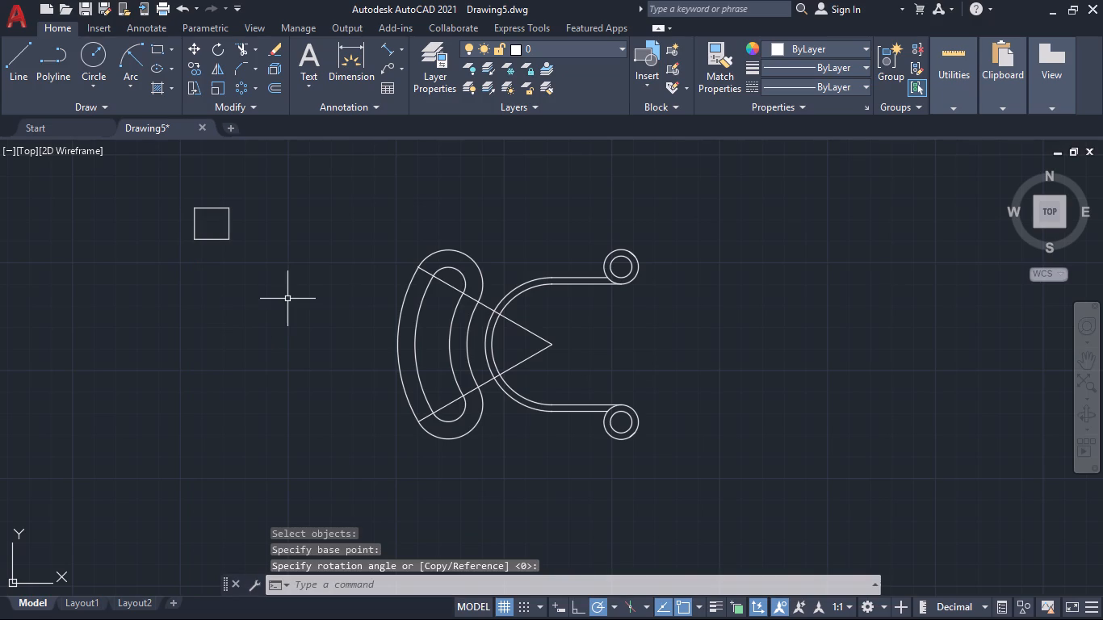
Draw a line tangent to the upper outer slot end and the top of the upper end ring's outer circle.
key("l")
key("Return")
type("tan")
key("Return")
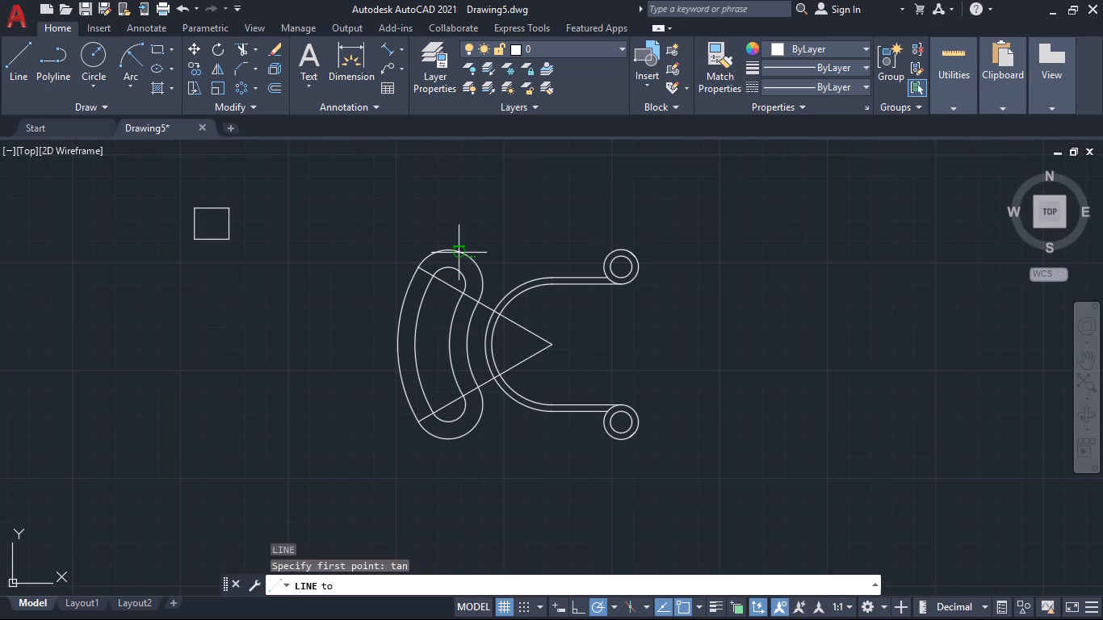
left_click(459, 253)
type("tan")
key("Return")
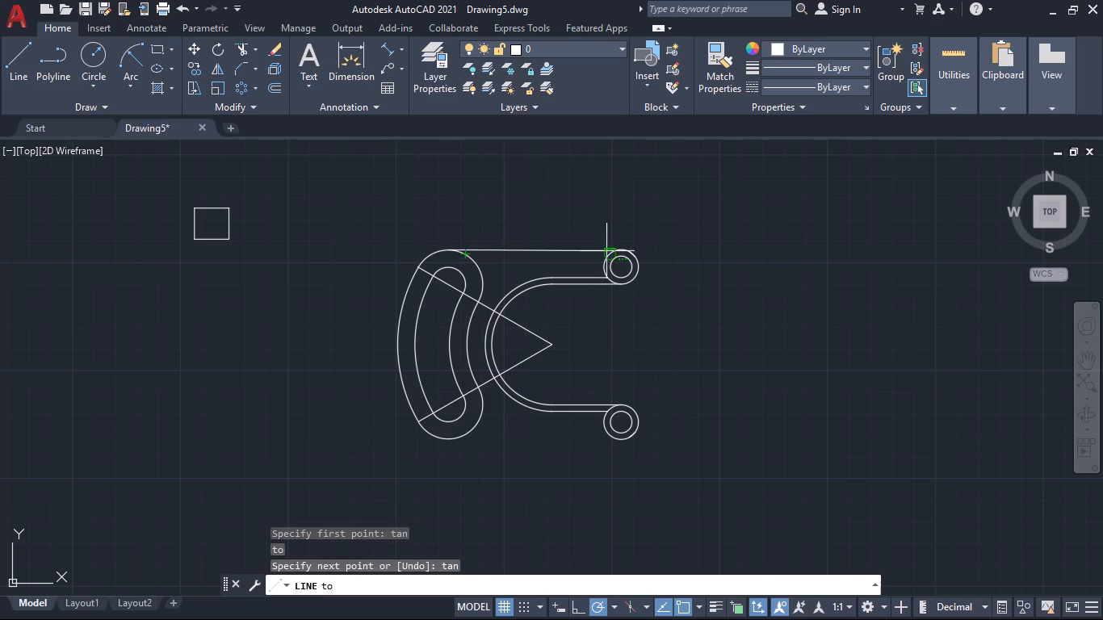
left_click(623, 249)
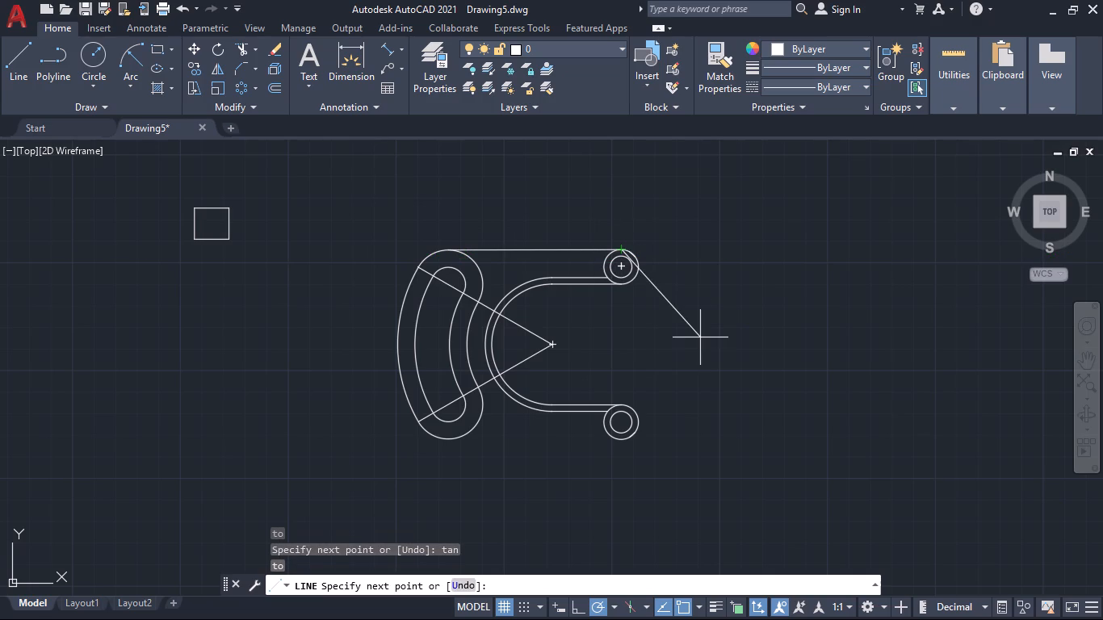
key("space")
Draw a line tangent to the bottom of the lower end ring's outer circle and the lower outer slot end.
key("space")
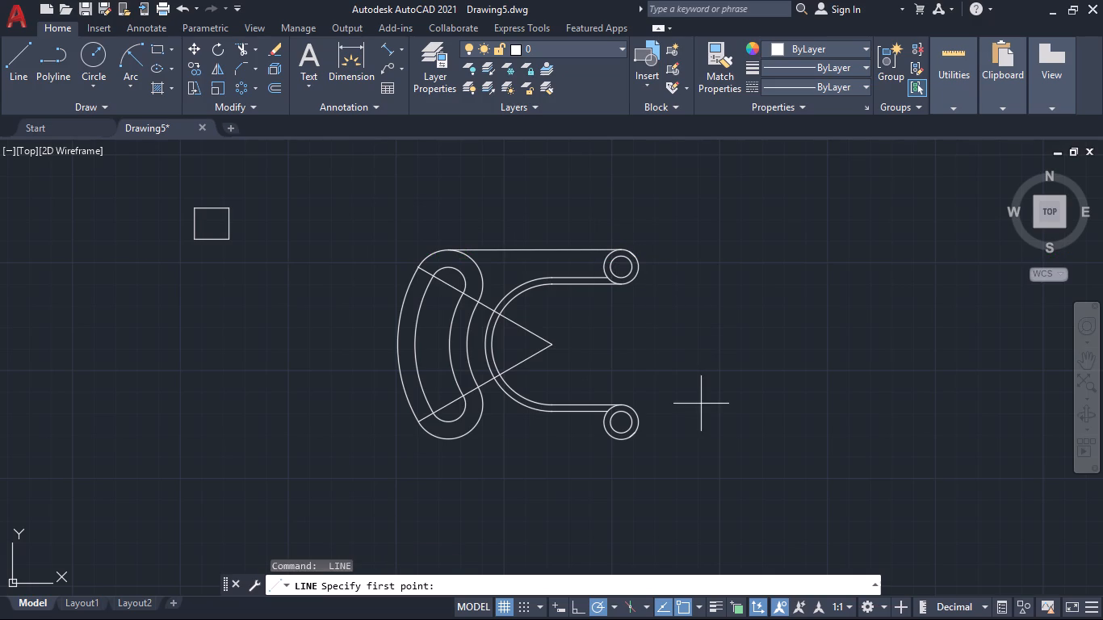
type("tan")
key("Return")
left_click(622, 438)
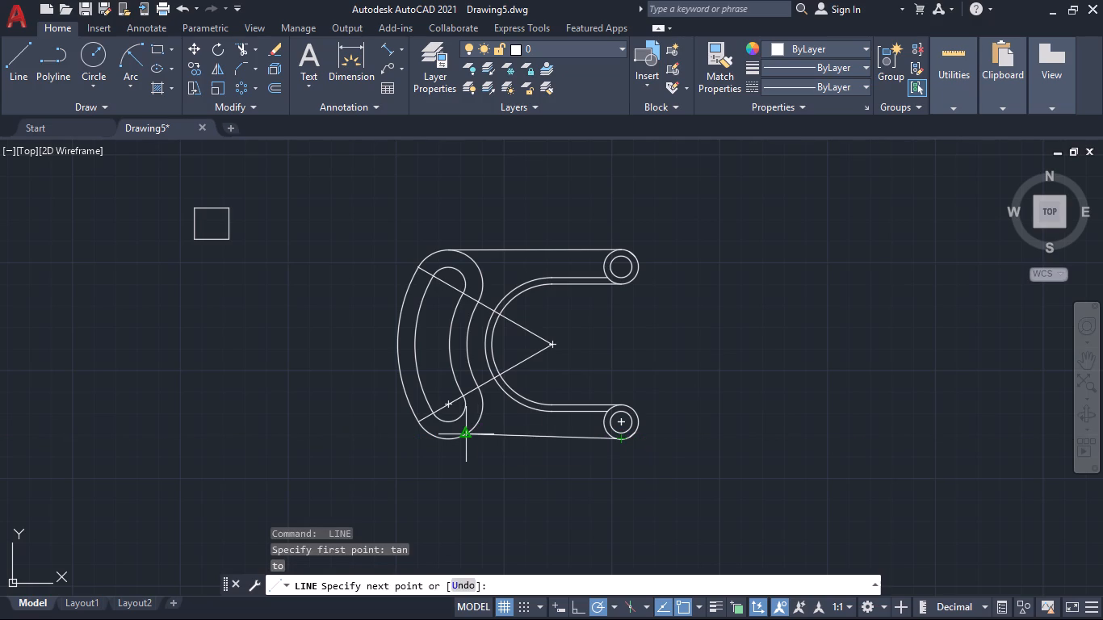
type("tan")
key("Return")
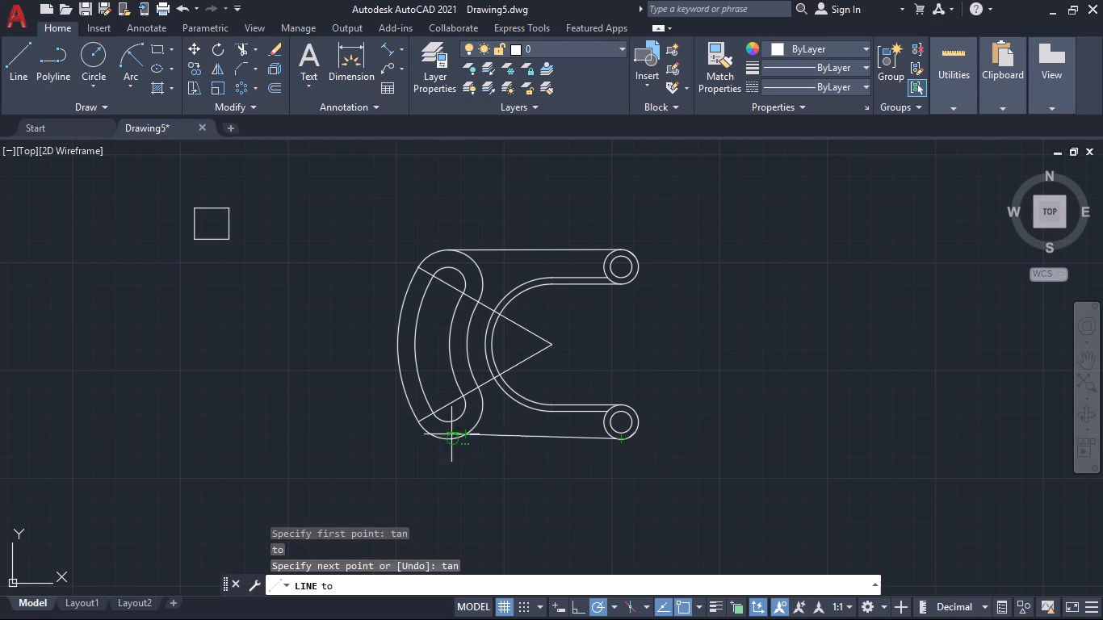
left_click(440, 438)
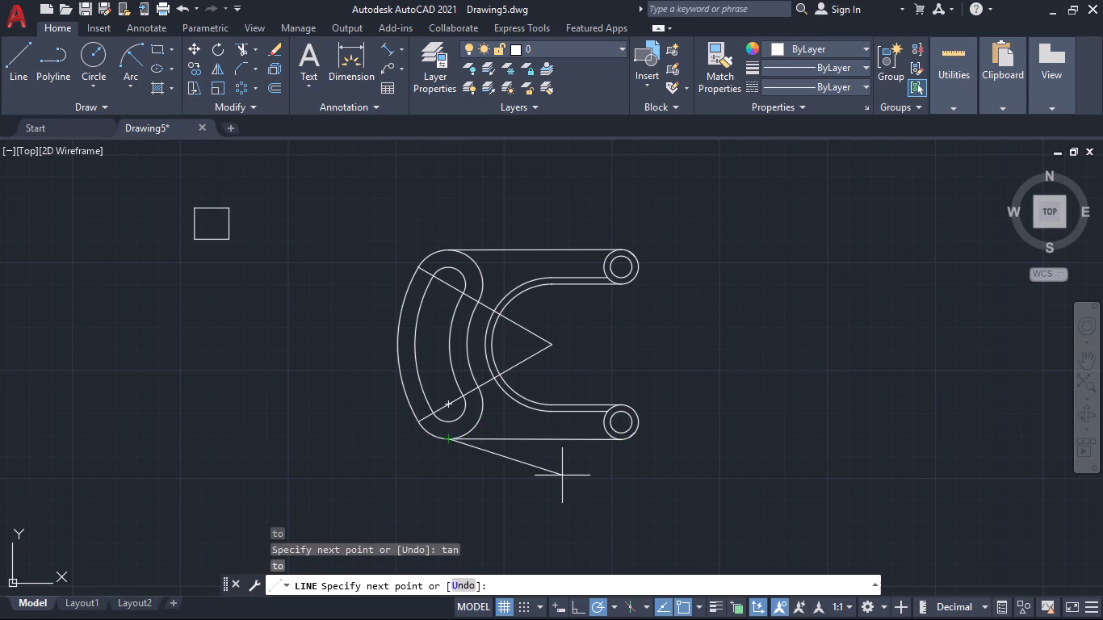
key("space")
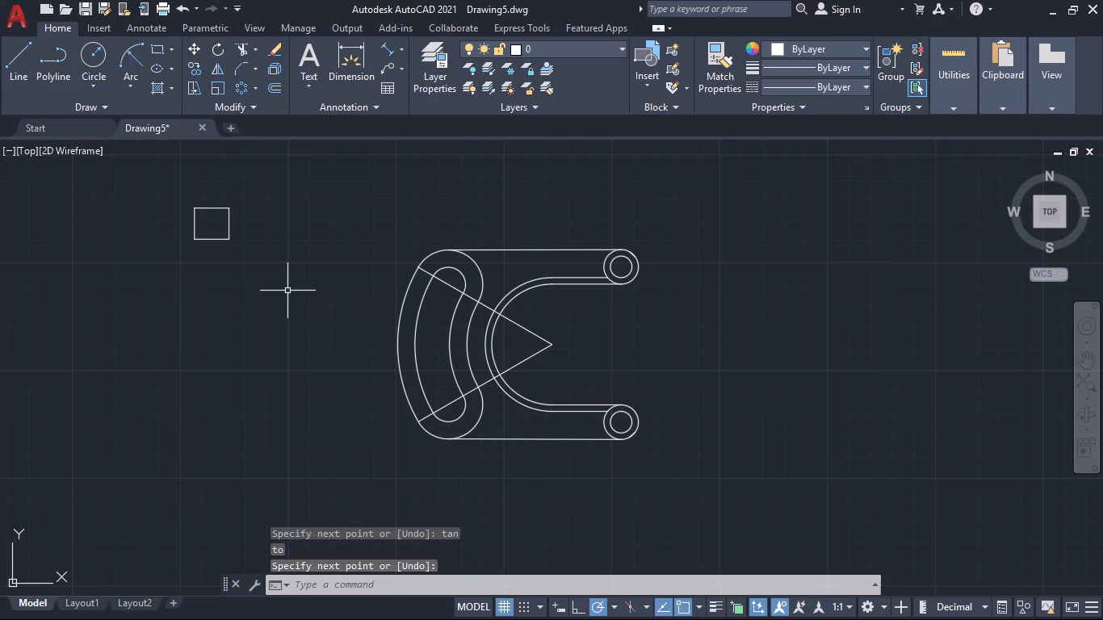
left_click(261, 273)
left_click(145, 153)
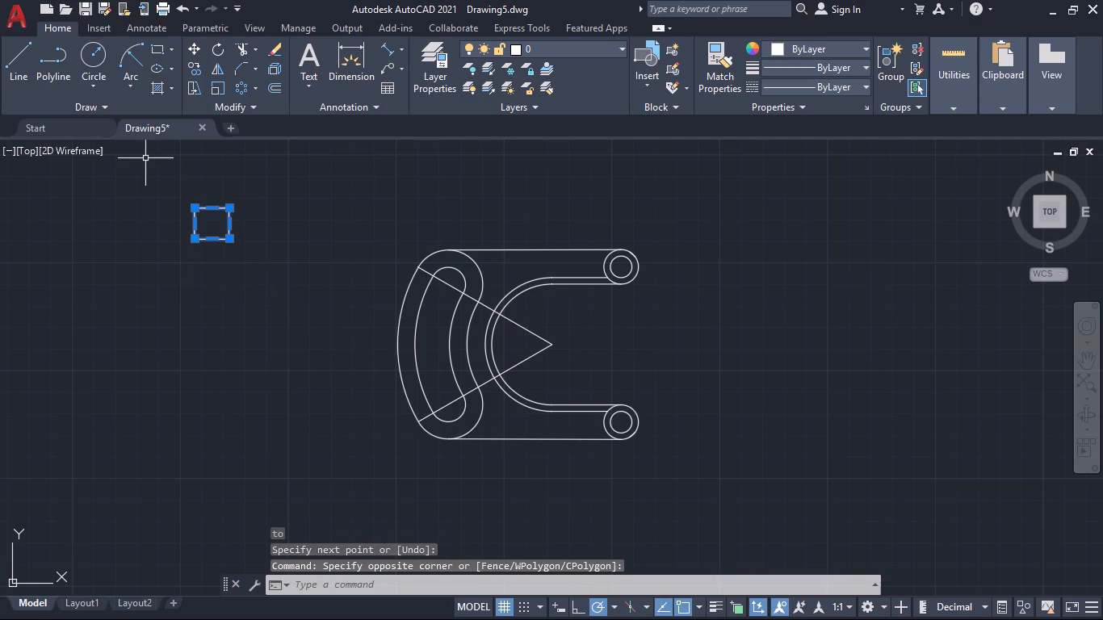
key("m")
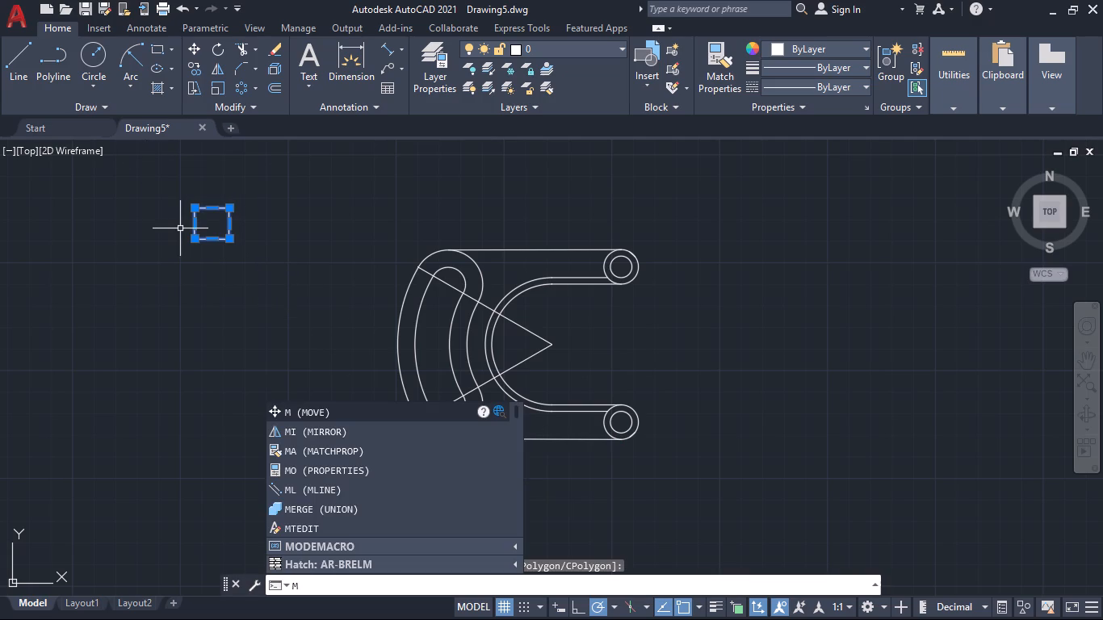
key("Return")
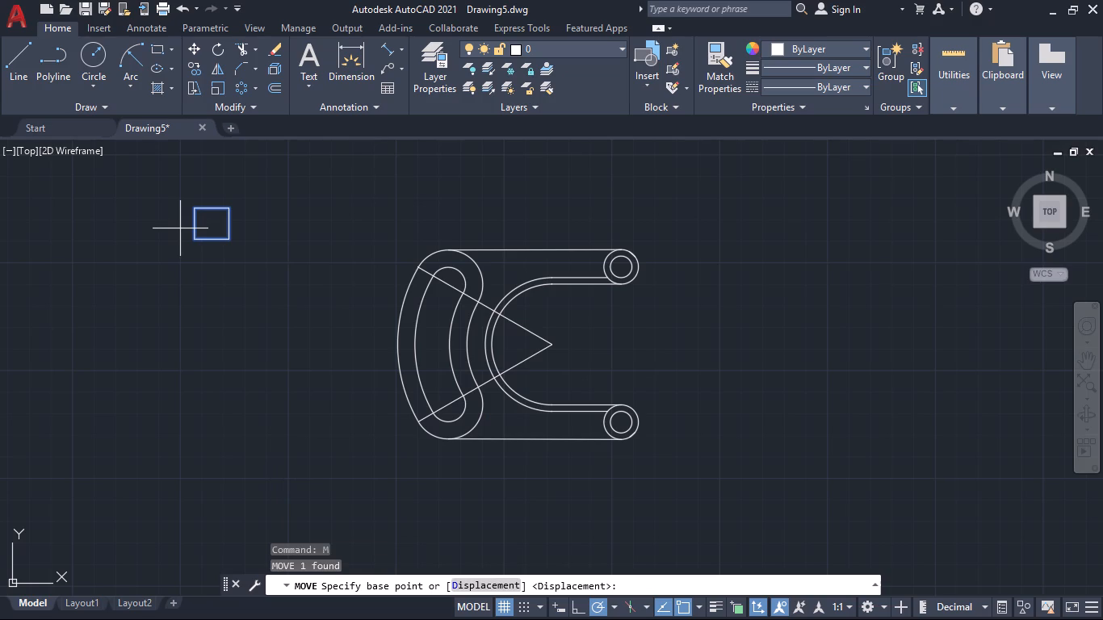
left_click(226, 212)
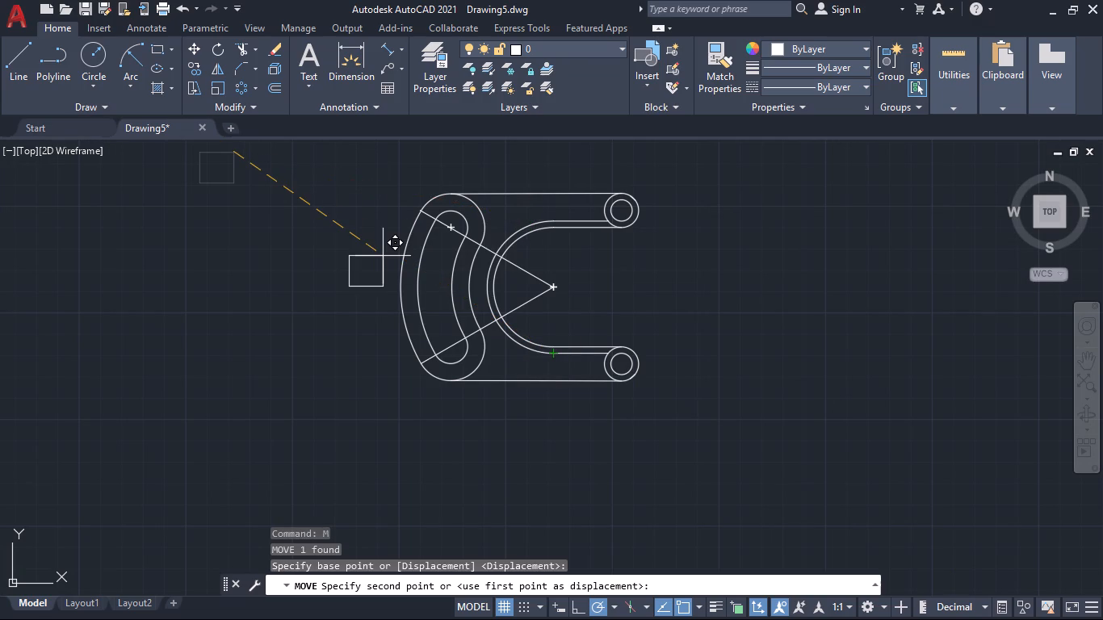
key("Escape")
Draw a 58 mm vertical line straight down from the arch centre.
key("l")
key("Return")
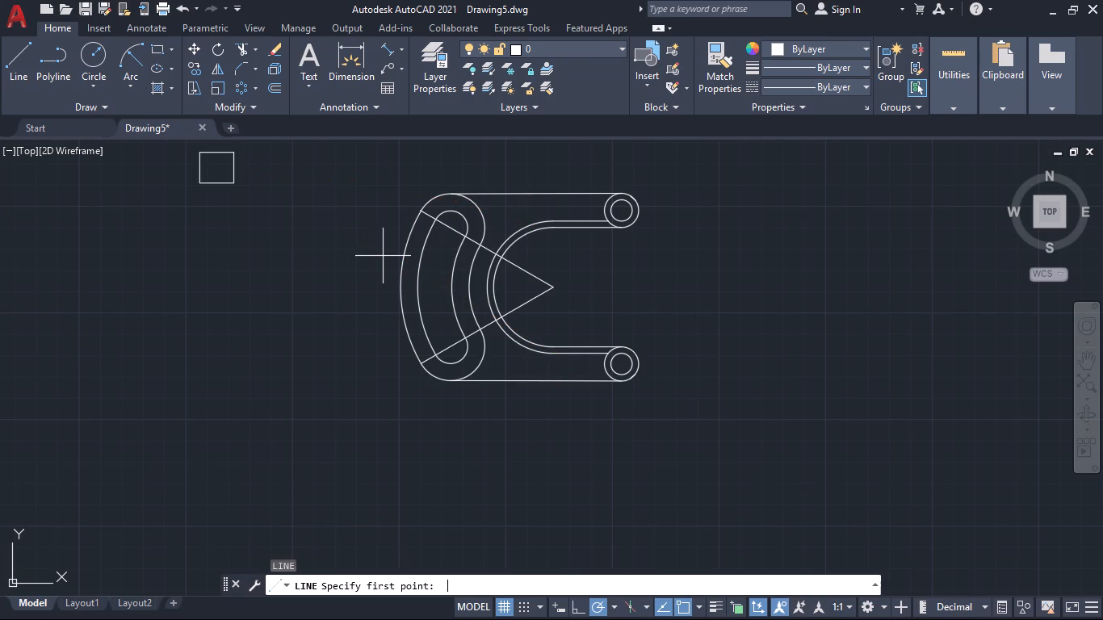
left_click(553, 288)
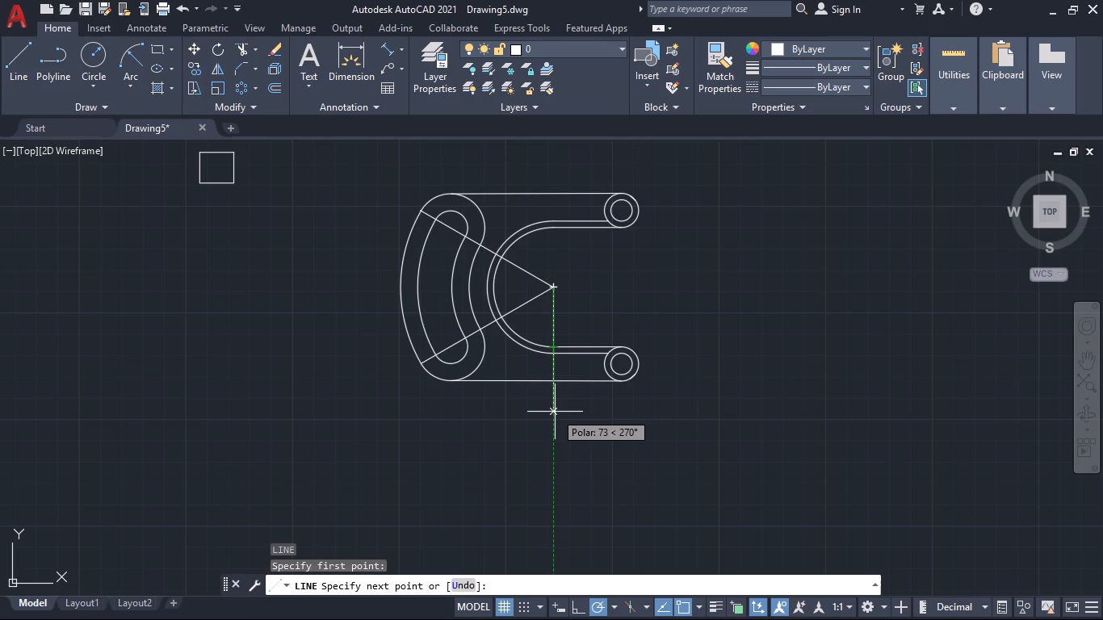
type("58")
key("Return")
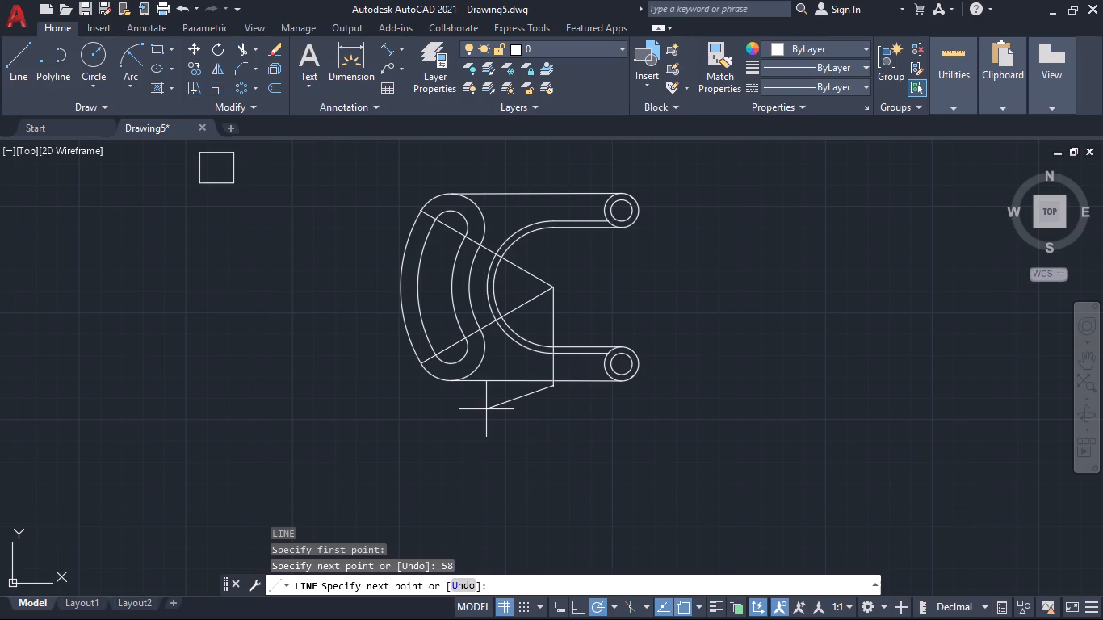
key("space")
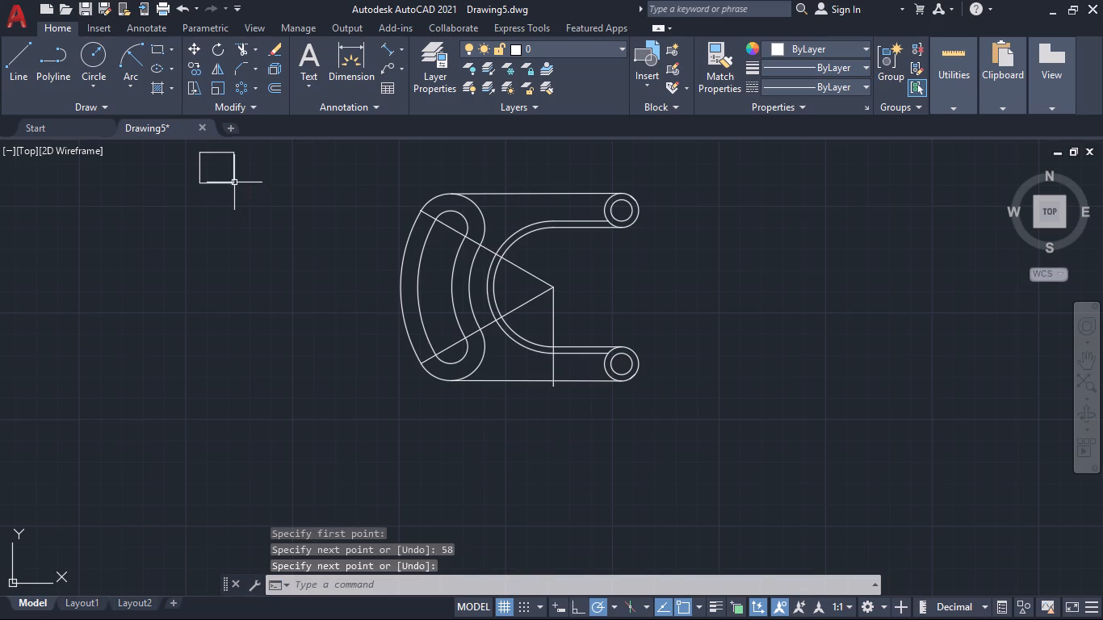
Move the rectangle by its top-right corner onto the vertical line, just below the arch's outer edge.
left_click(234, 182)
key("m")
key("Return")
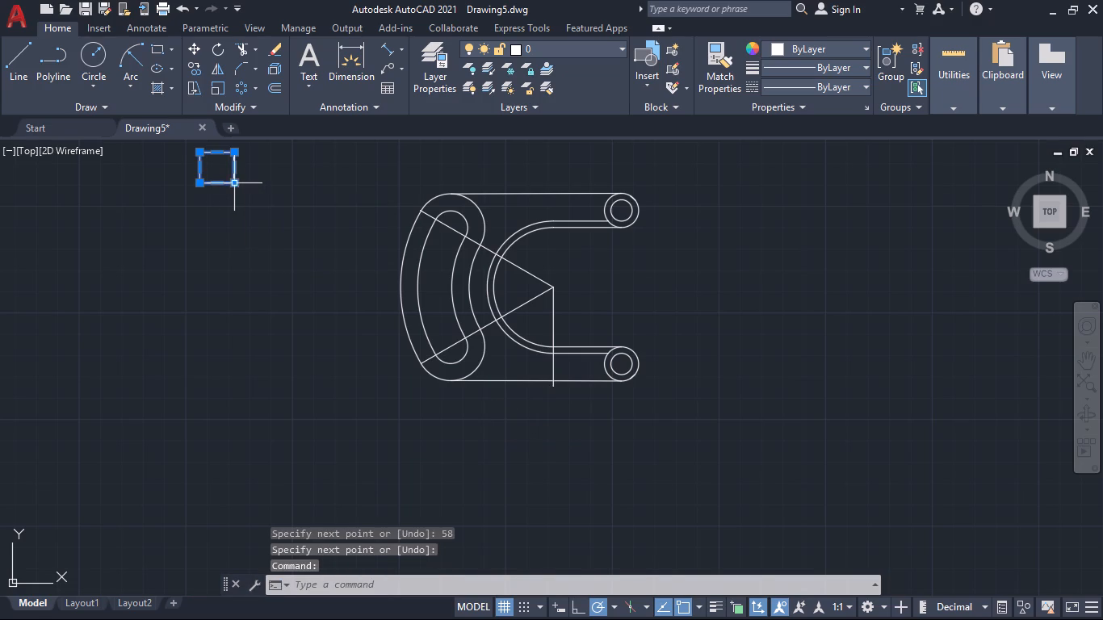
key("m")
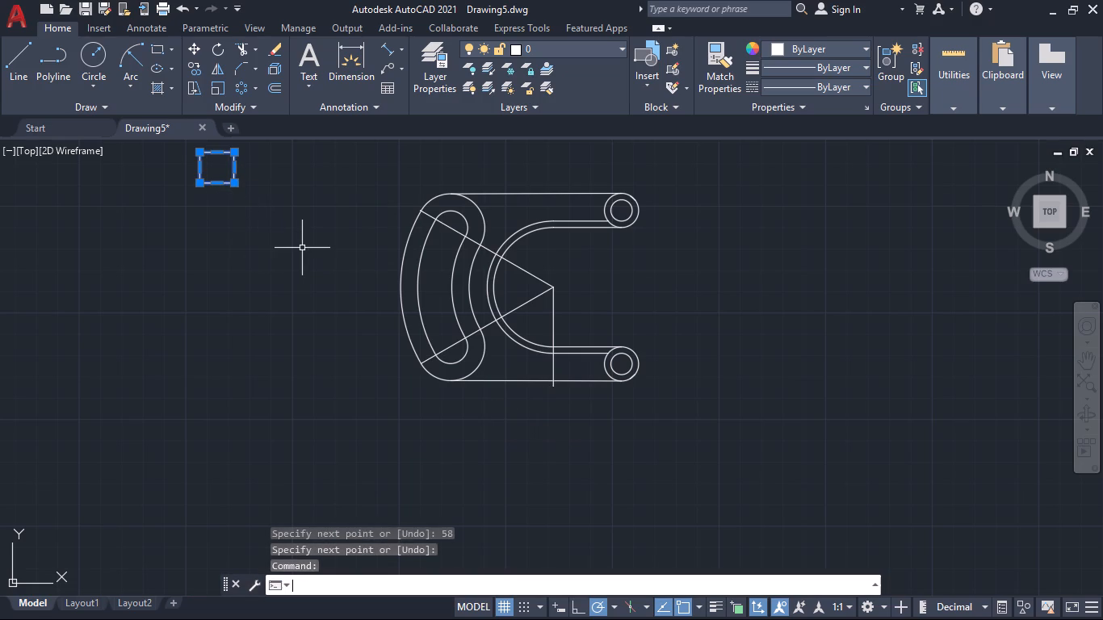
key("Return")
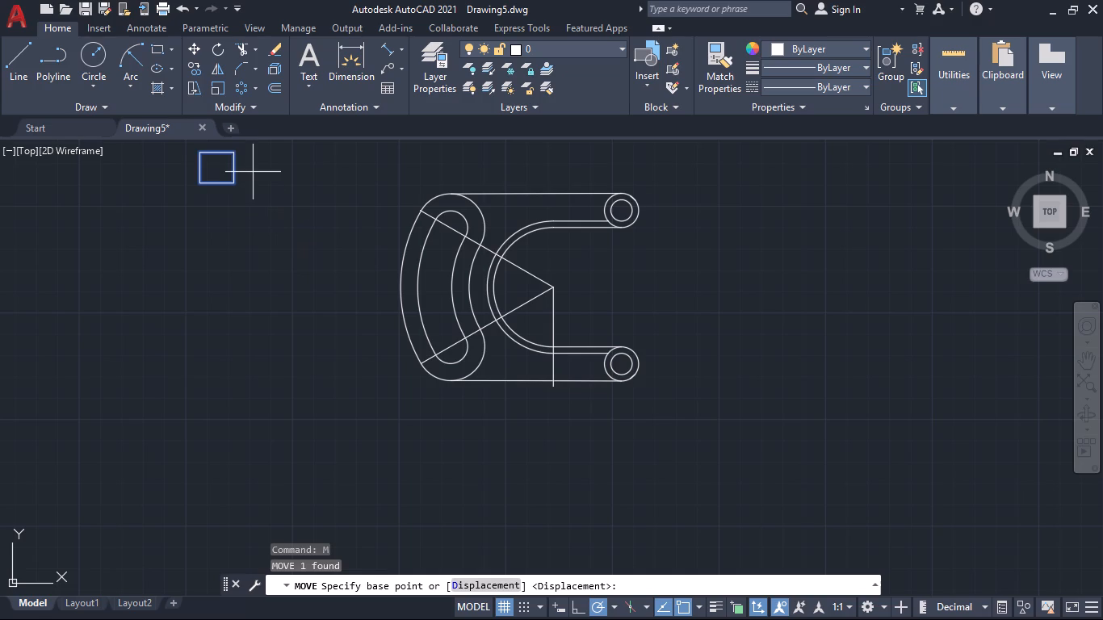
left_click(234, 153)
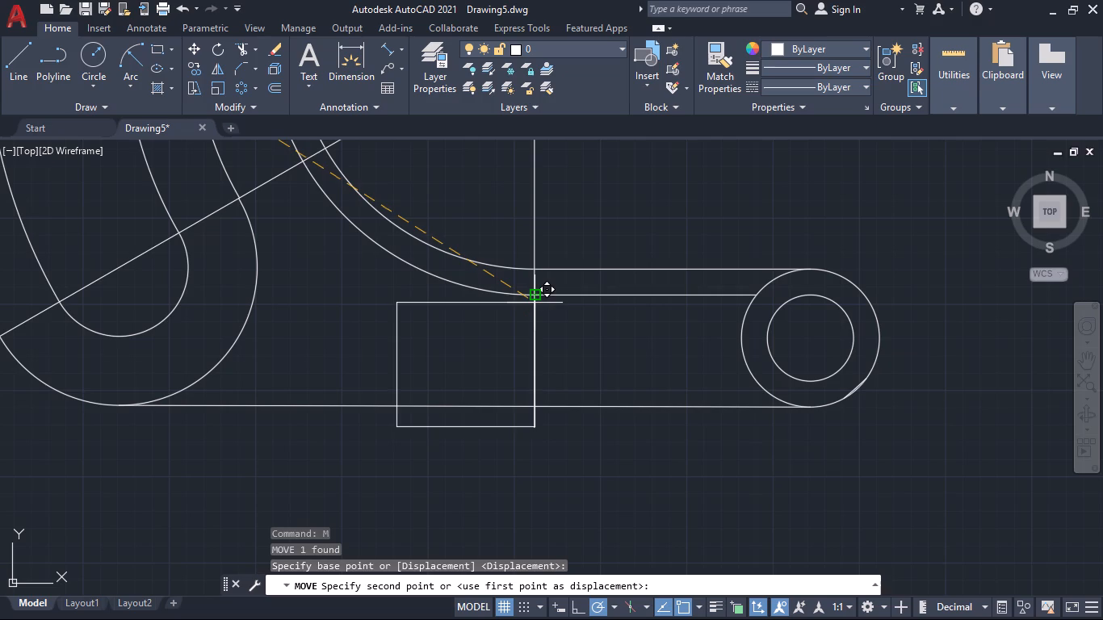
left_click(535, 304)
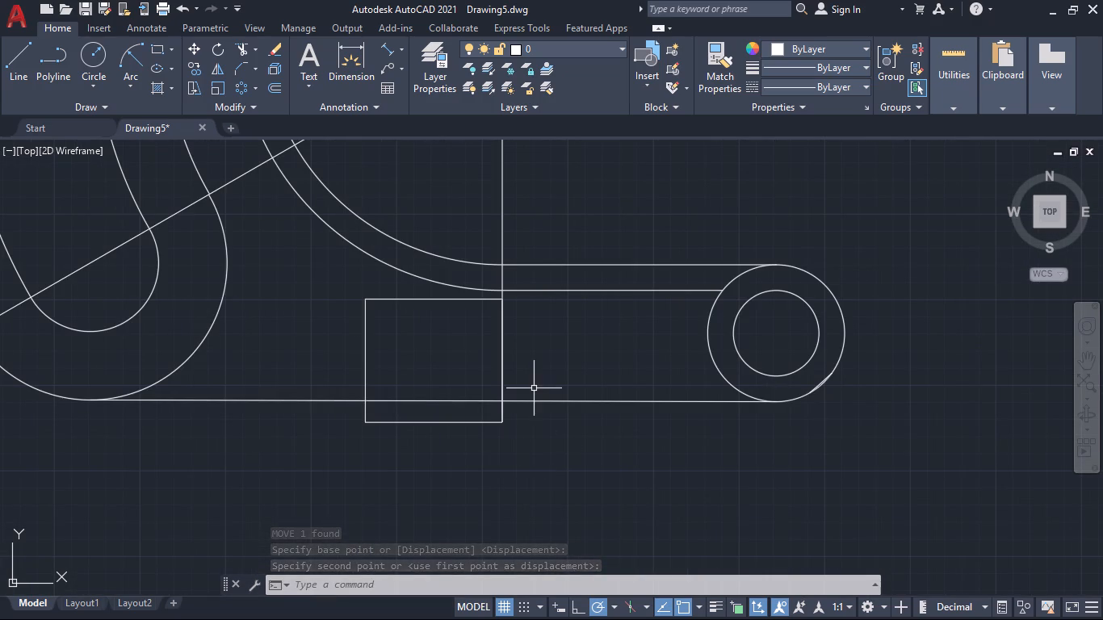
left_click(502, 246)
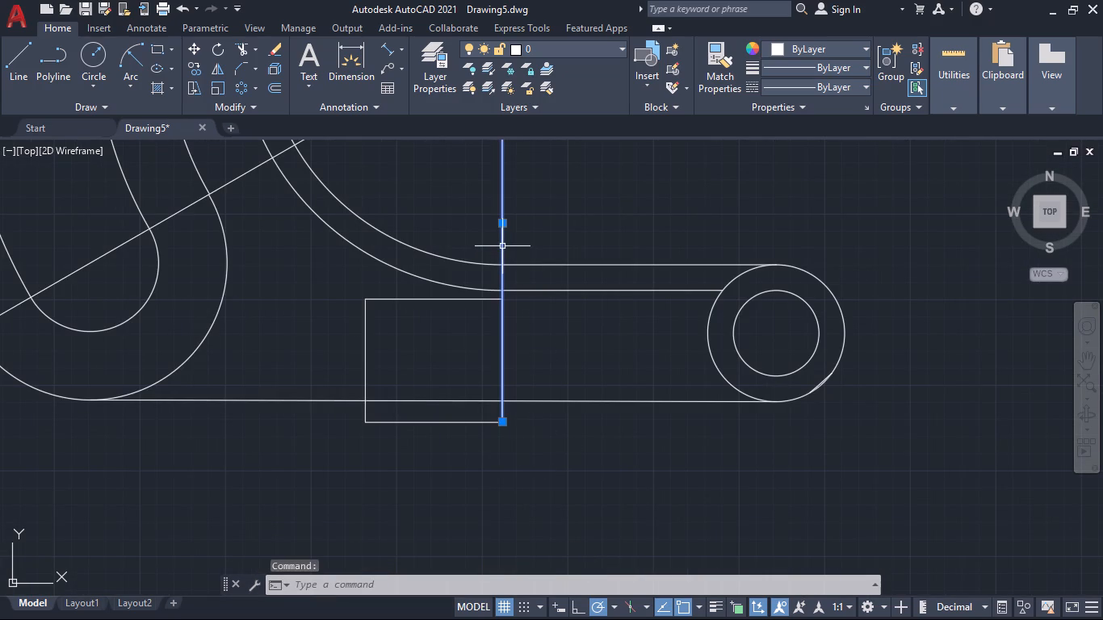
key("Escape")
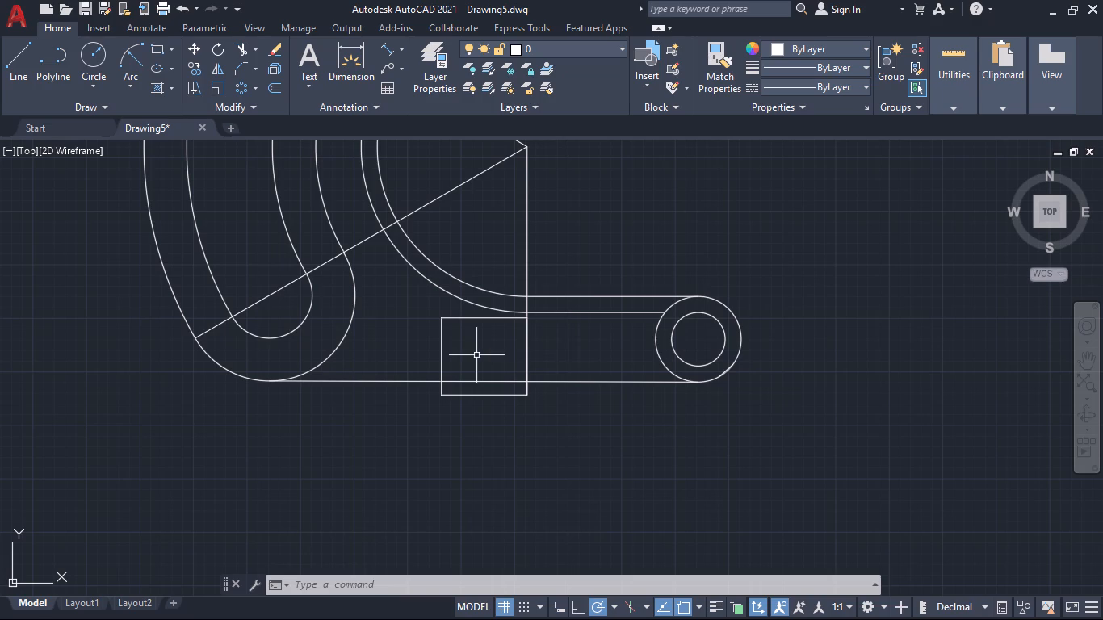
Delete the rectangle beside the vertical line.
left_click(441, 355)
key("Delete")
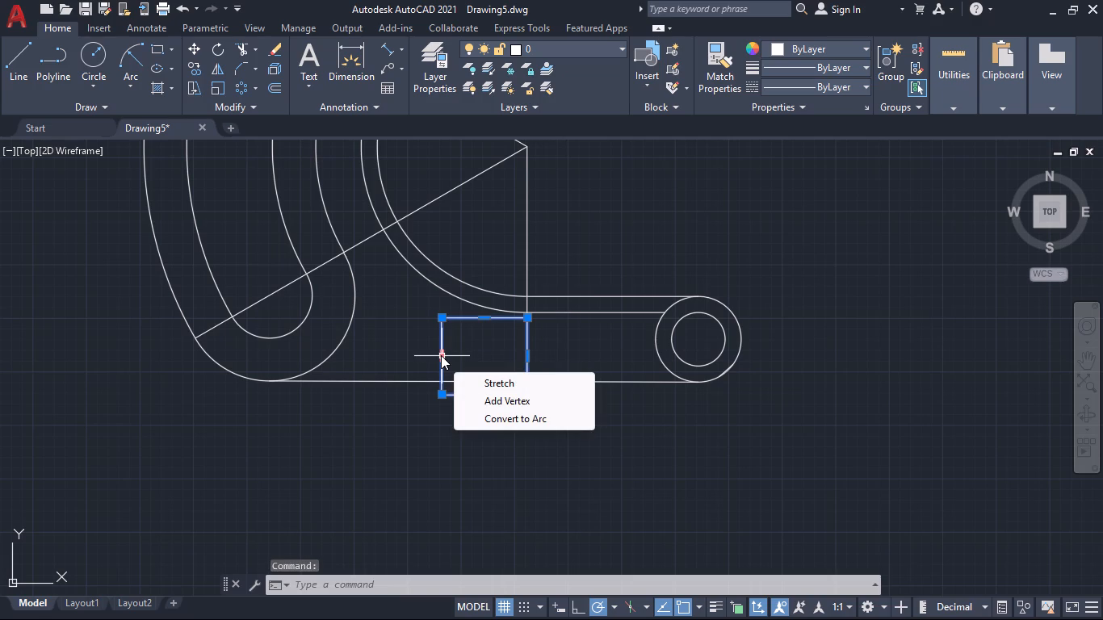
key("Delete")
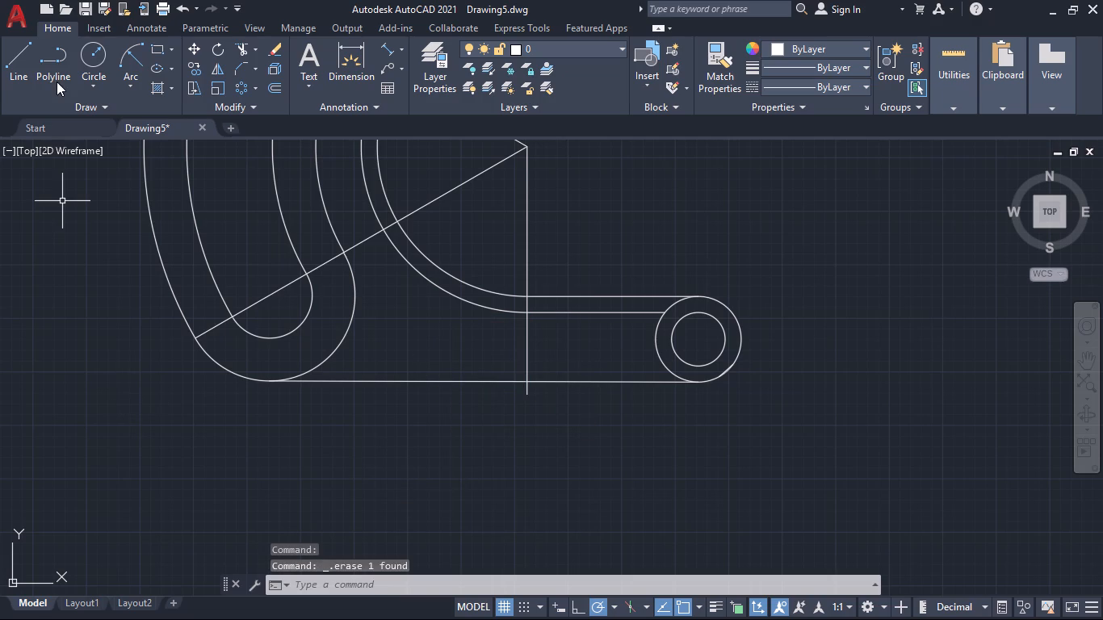
Draw a rectangle 15 mm long and 20 mm wide in the empty space below the bottom tangent line.
left_click(150, 50)
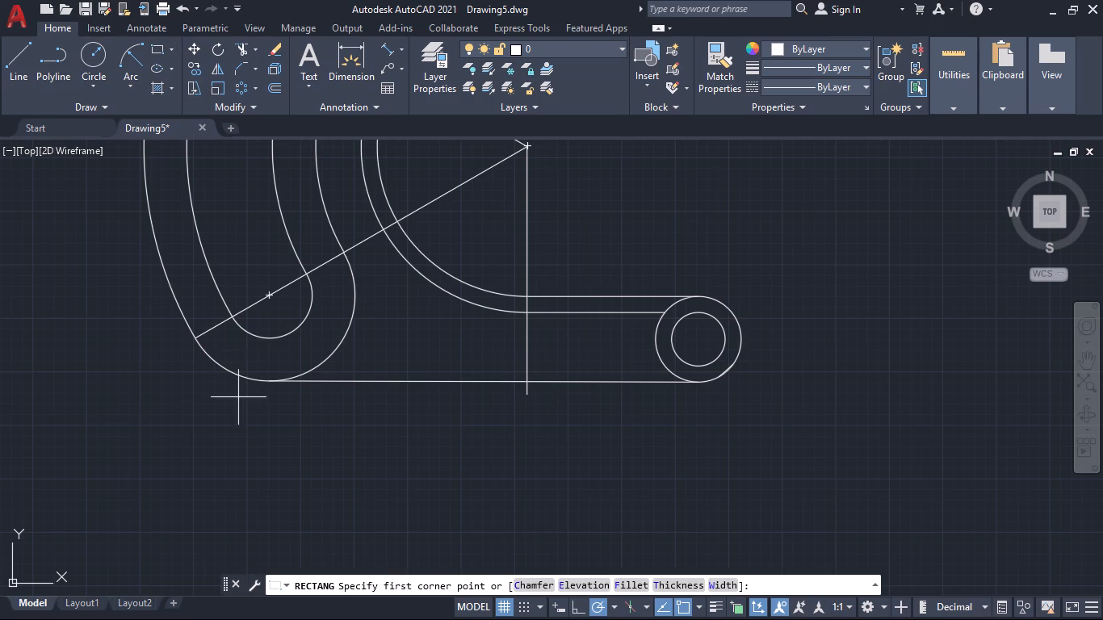
left_click(317, 470)
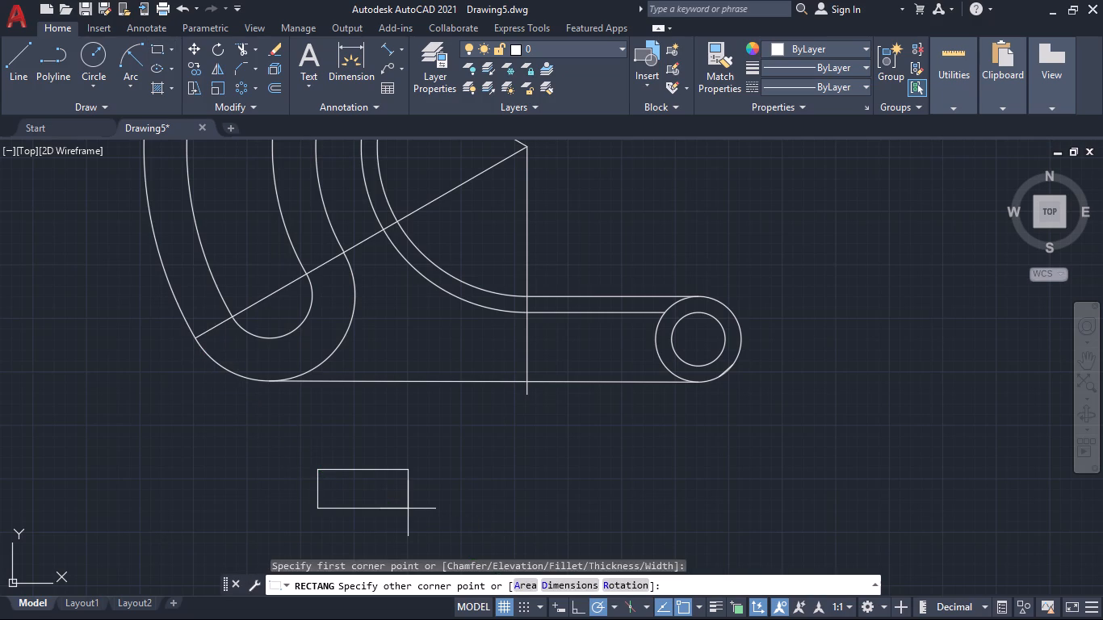
key("d")
key("Return")
type("15")
key("Return")
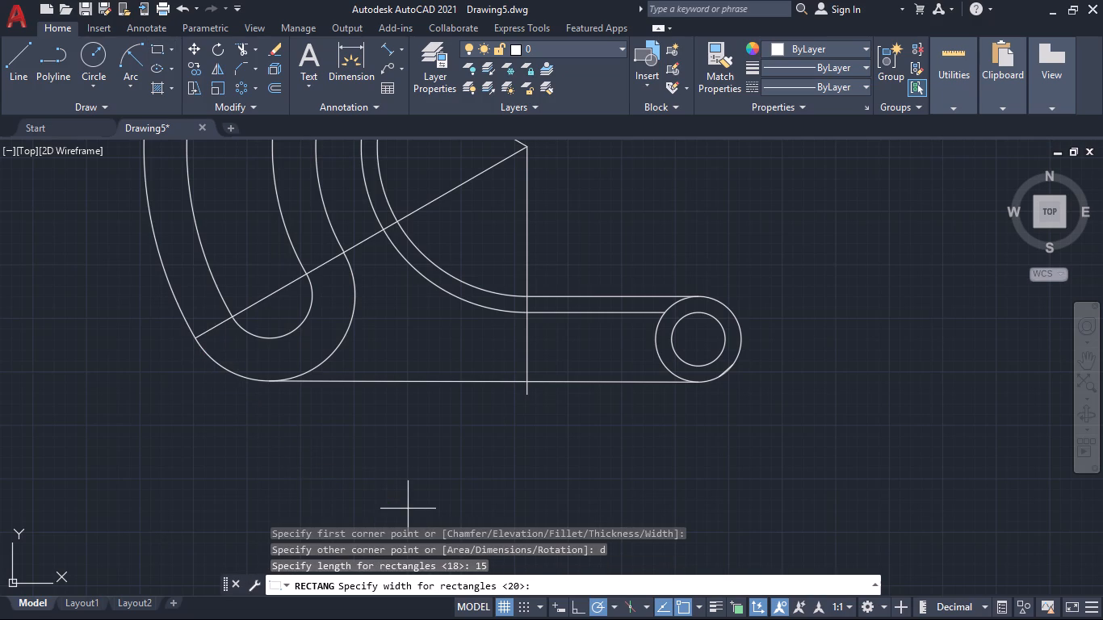
type("20")
key("Return")
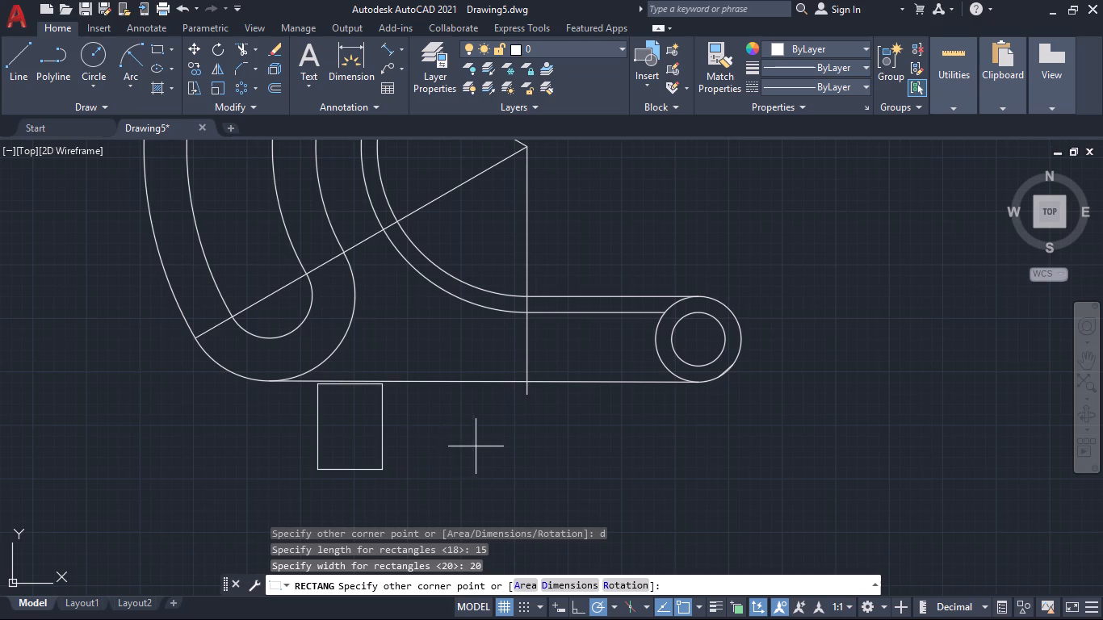
left_click(419, 485)
Rotate the new rectangle 90° counterclockwise about its top-left corner.
left_click(446, 481)
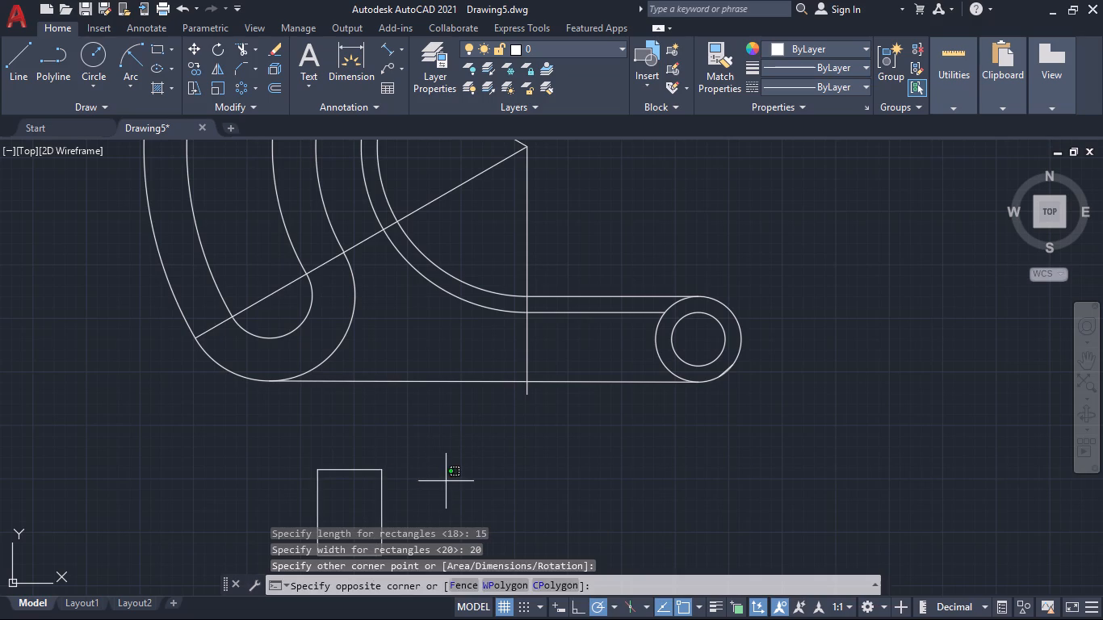
left_click(269, 484)
type("ro")
key("Return")
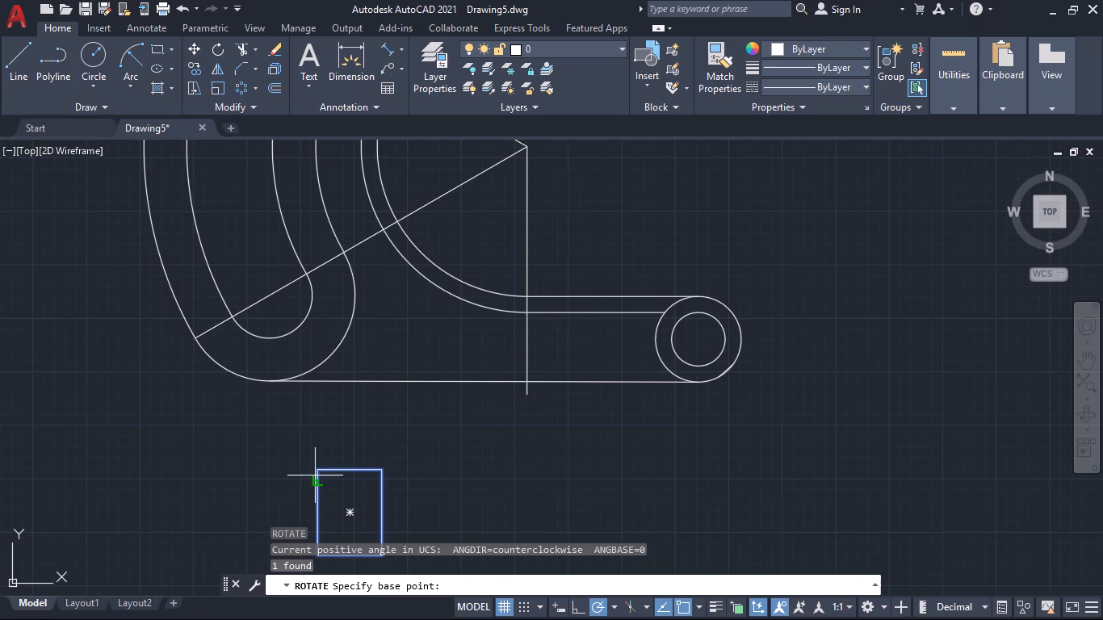
left_click(321, 474)
left_click(324, 440)
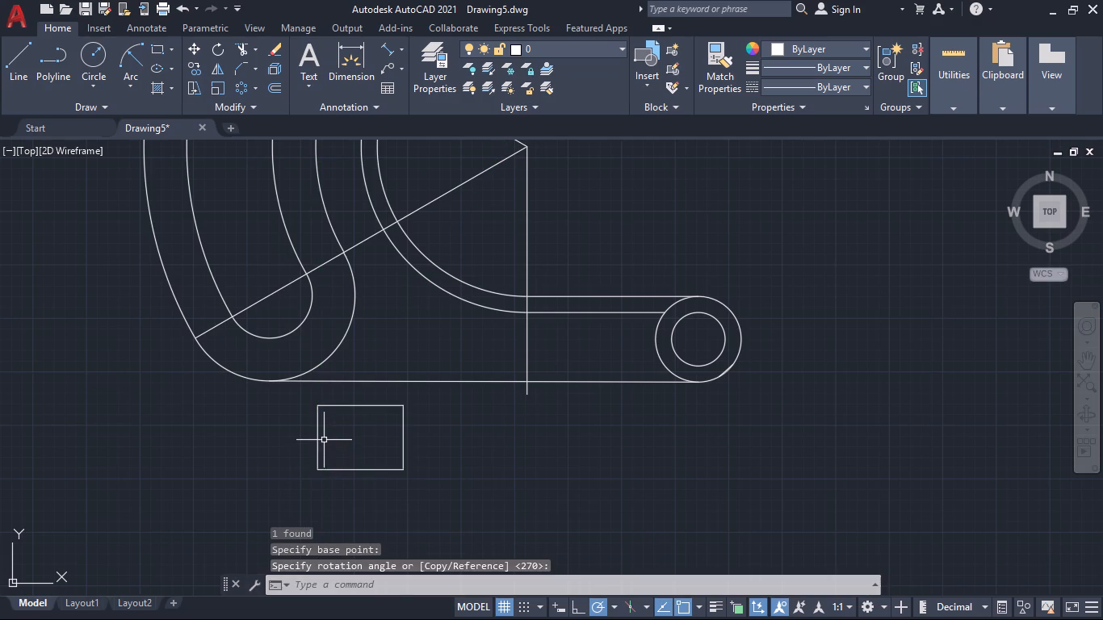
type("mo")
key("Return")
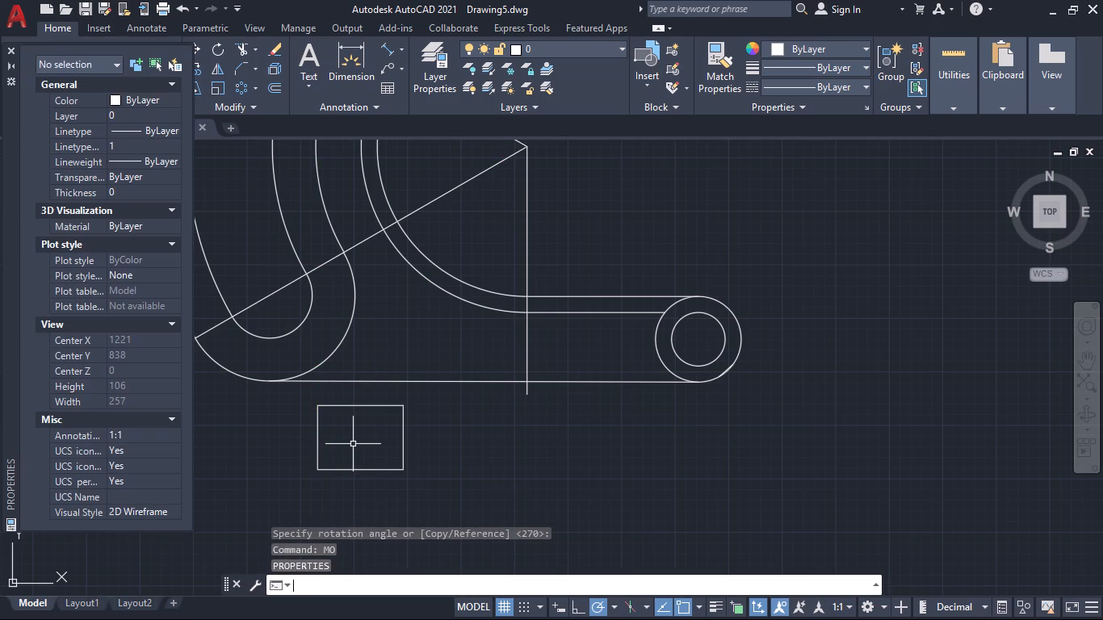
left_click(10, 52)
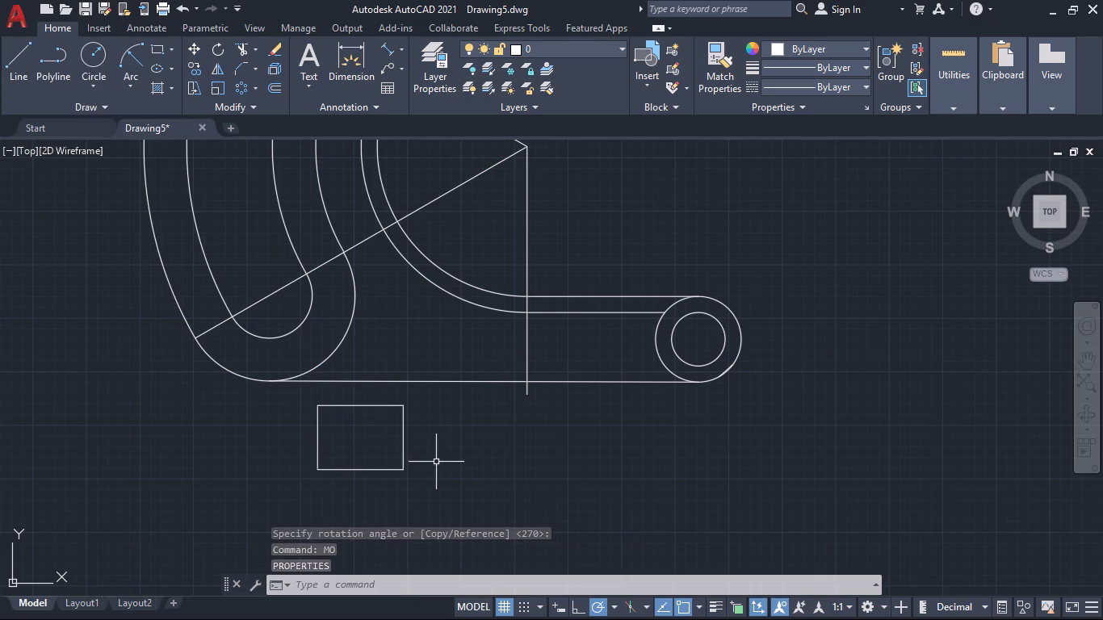
Move the rotated rectangle by its bottom-right corner onto the lower end of the vertical line.
left_click(436, 463)
left_click(355, 451)
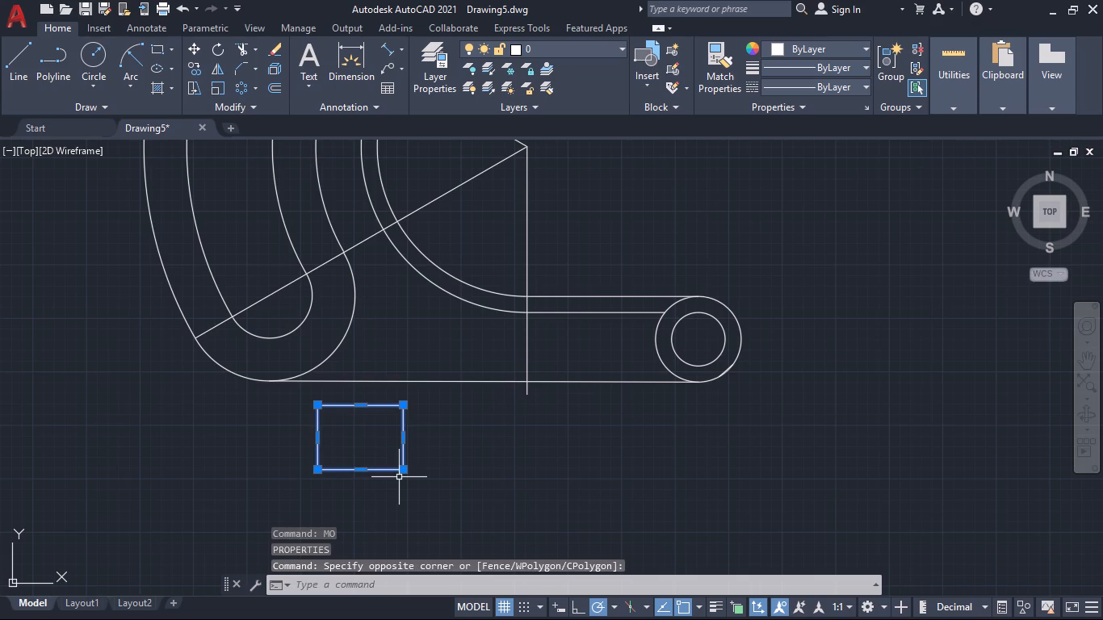
key("m")
key("Return")
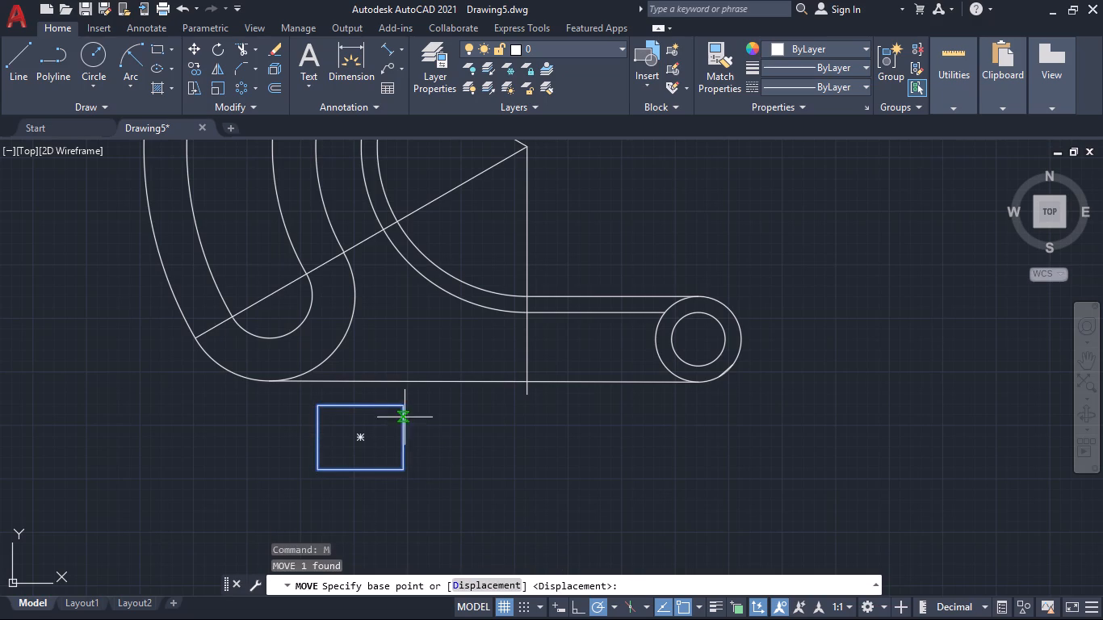
left_click(405, 472)
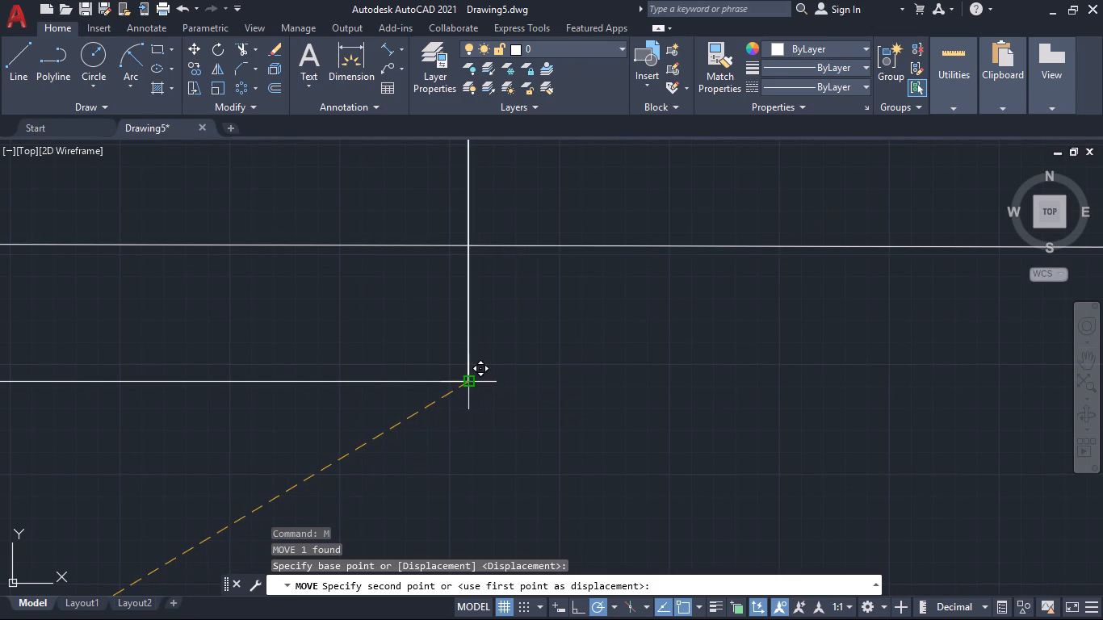
left_click(470, 379)
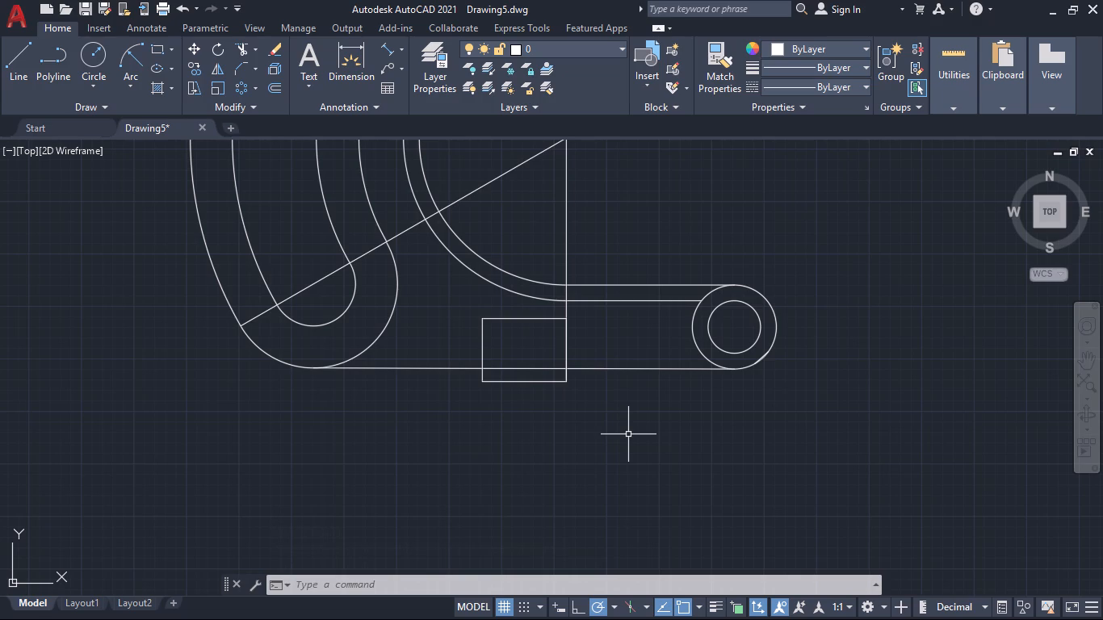
Offset the bottom tangent line 3 mm upward.
key("o")
key("Return")
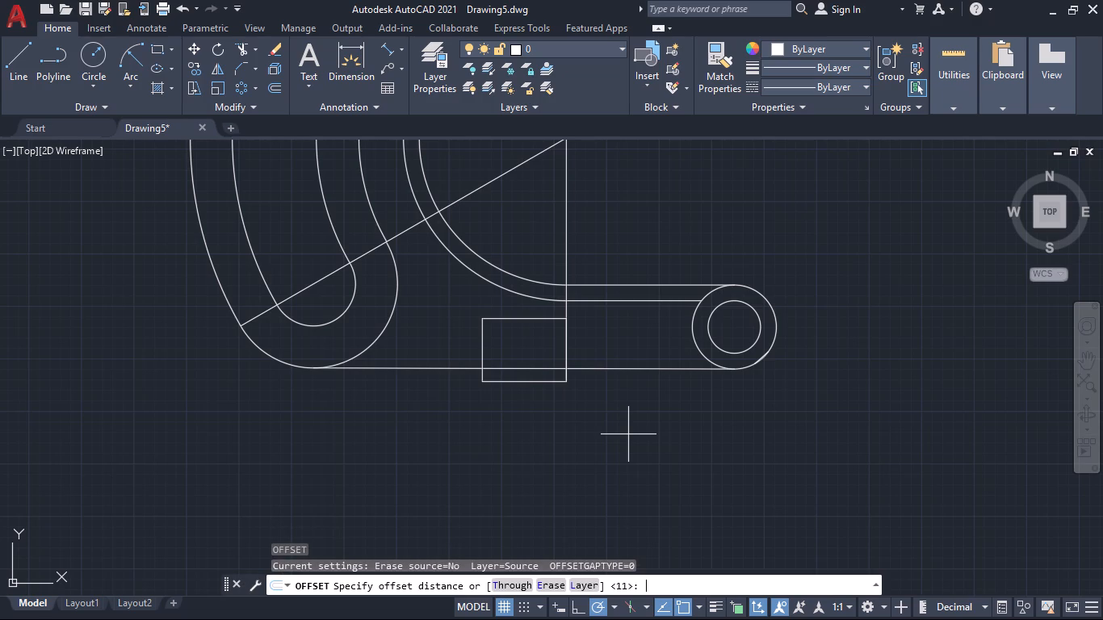
key("3")
key("Return")
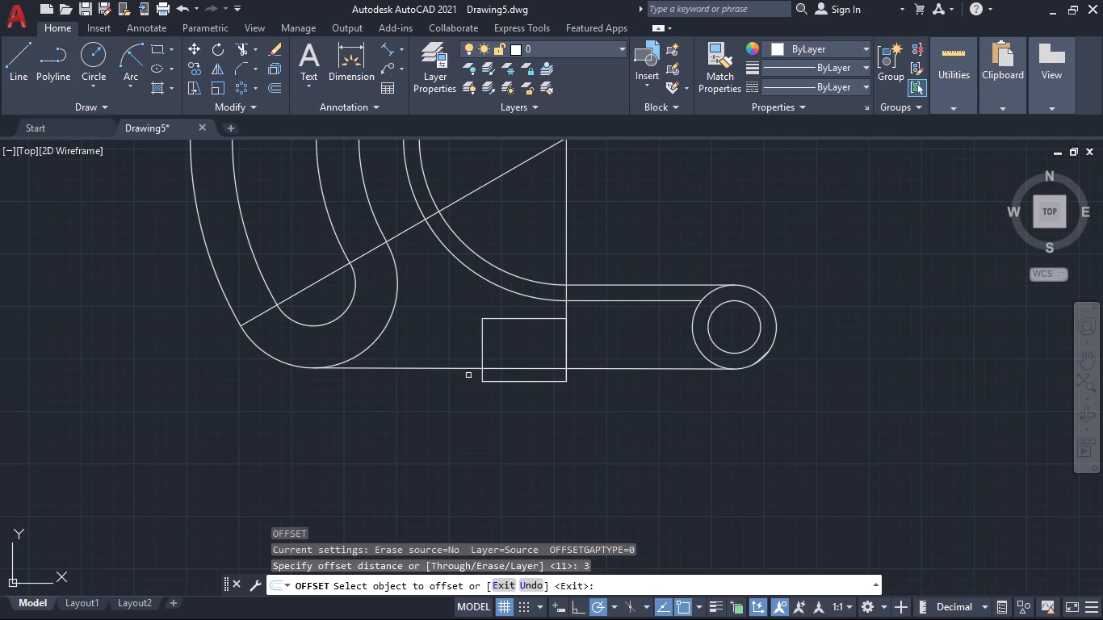
left_click(457, 369)
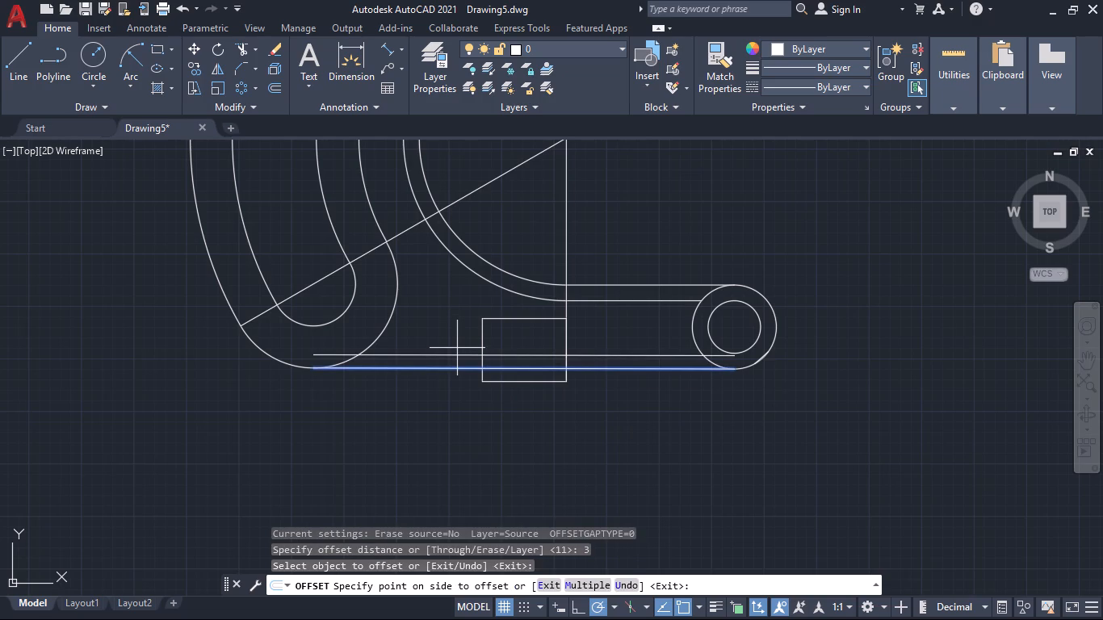
left_click(457, 348)
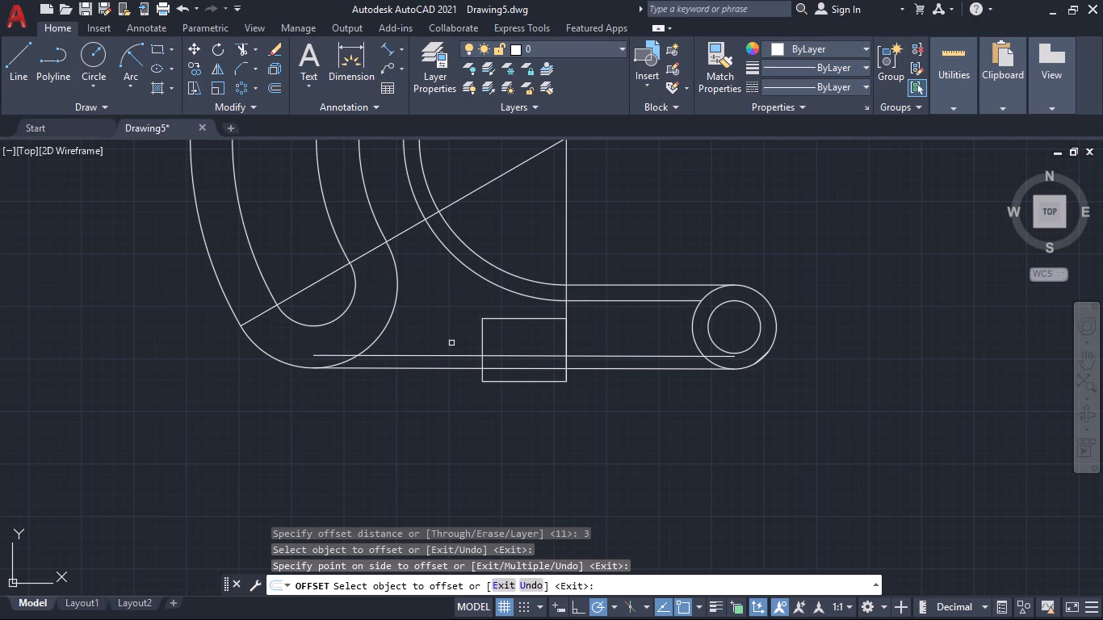
type("f`")
key("Escape")
key("Escape")
Add 3 mm radius fillets between the bottom tangent line and the rectangle's left and right sides, inside the rectangle.
key("f")
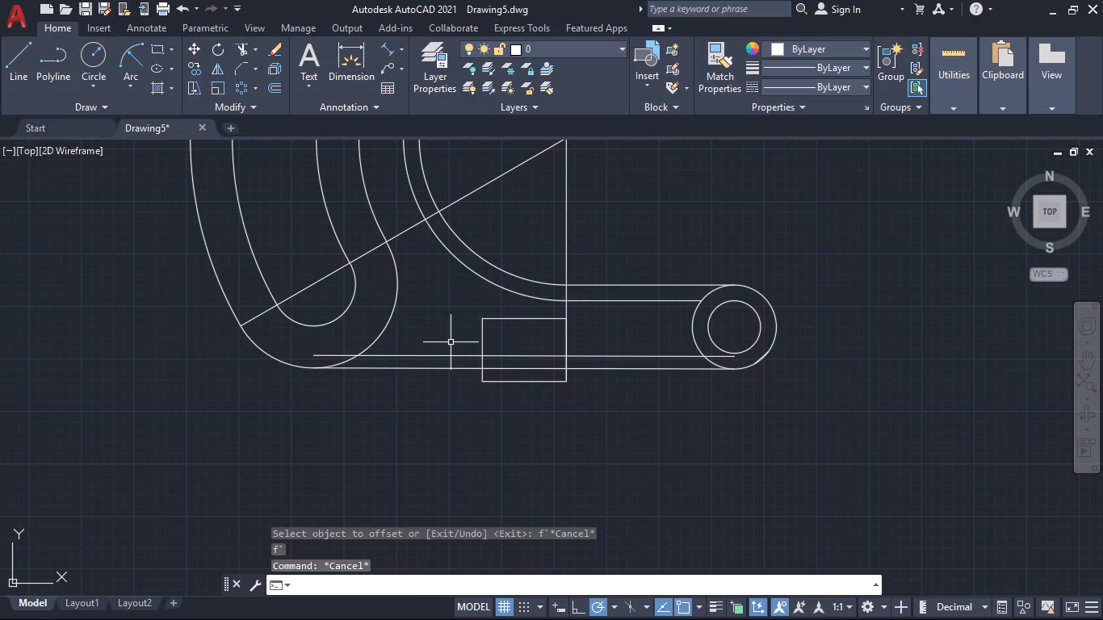
key("Return")
key("r")
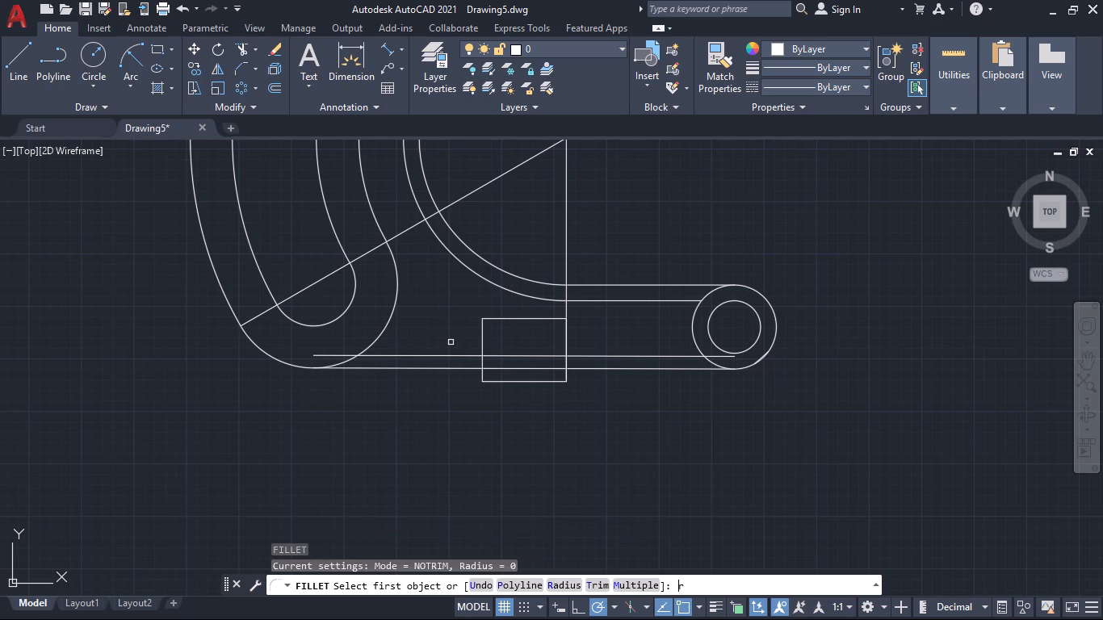
key("Return")
key("3")
key("Return")
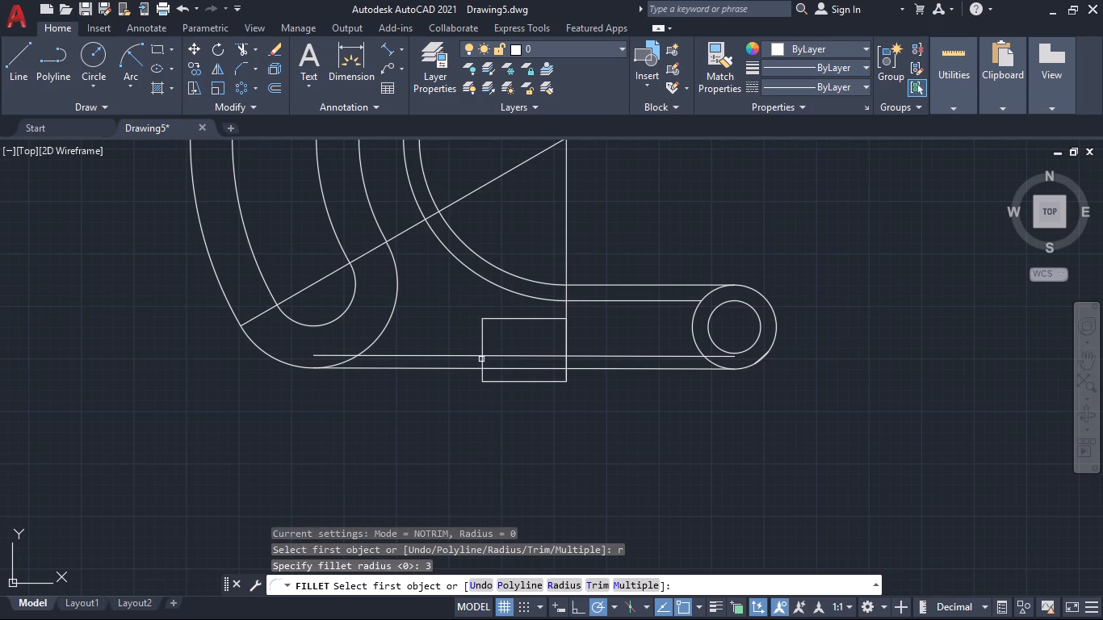
left_click(481, 365)
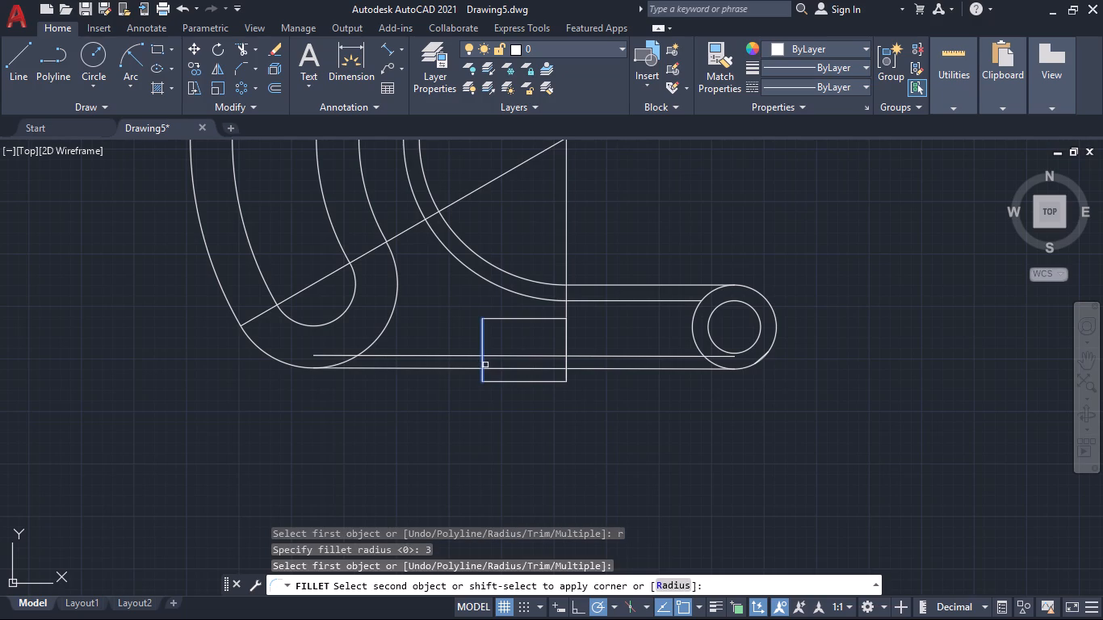
left_click(493, 368)
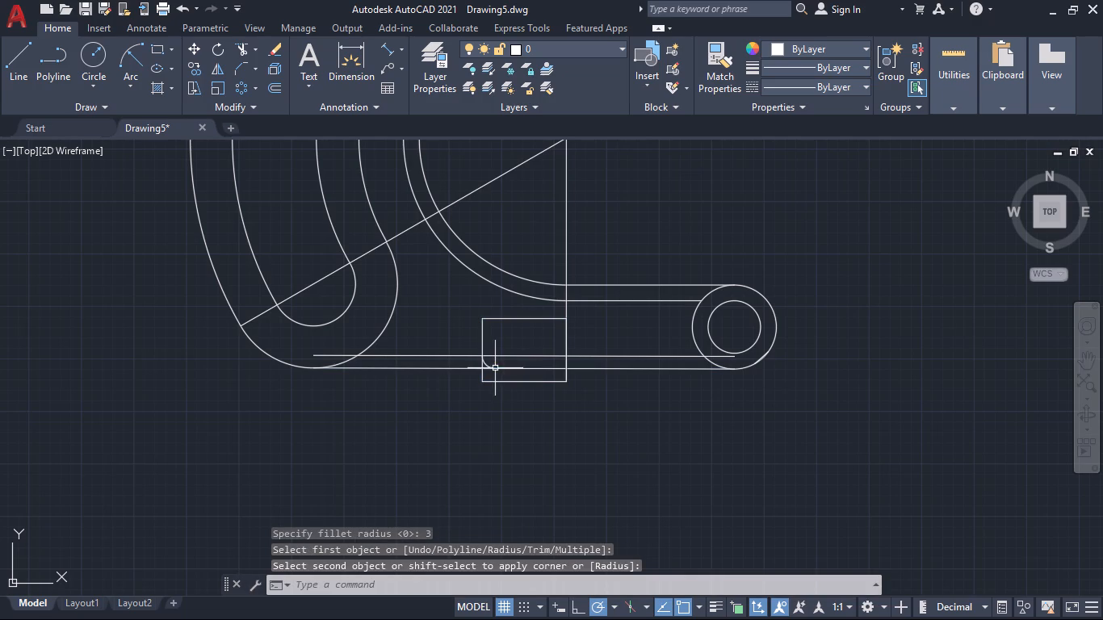
key("space")
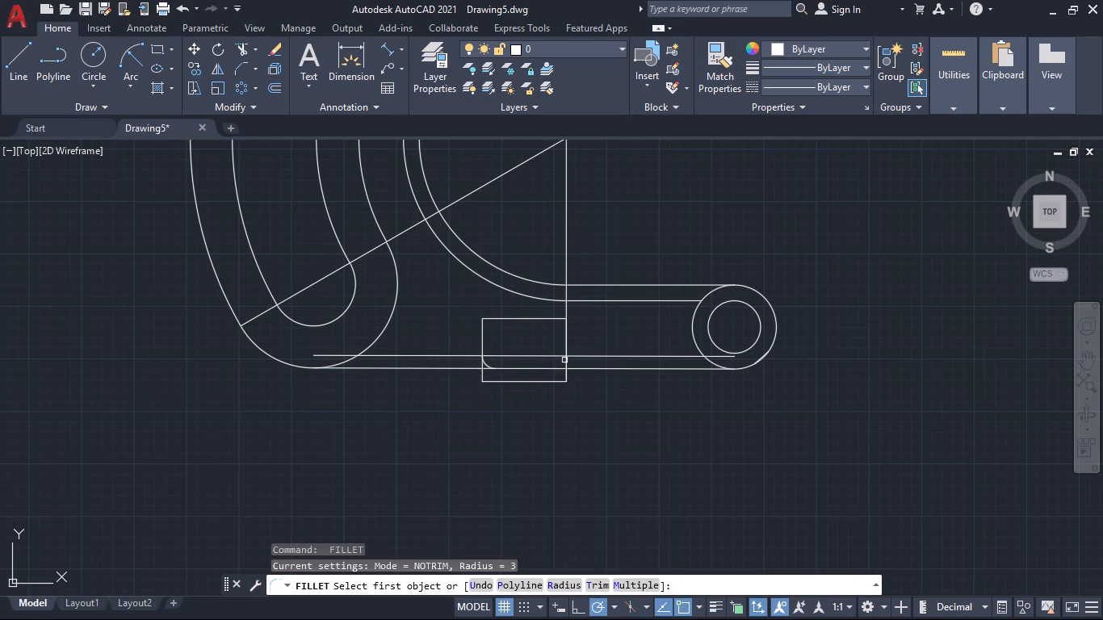
left_click(565, 360)
left_click(553, 367)
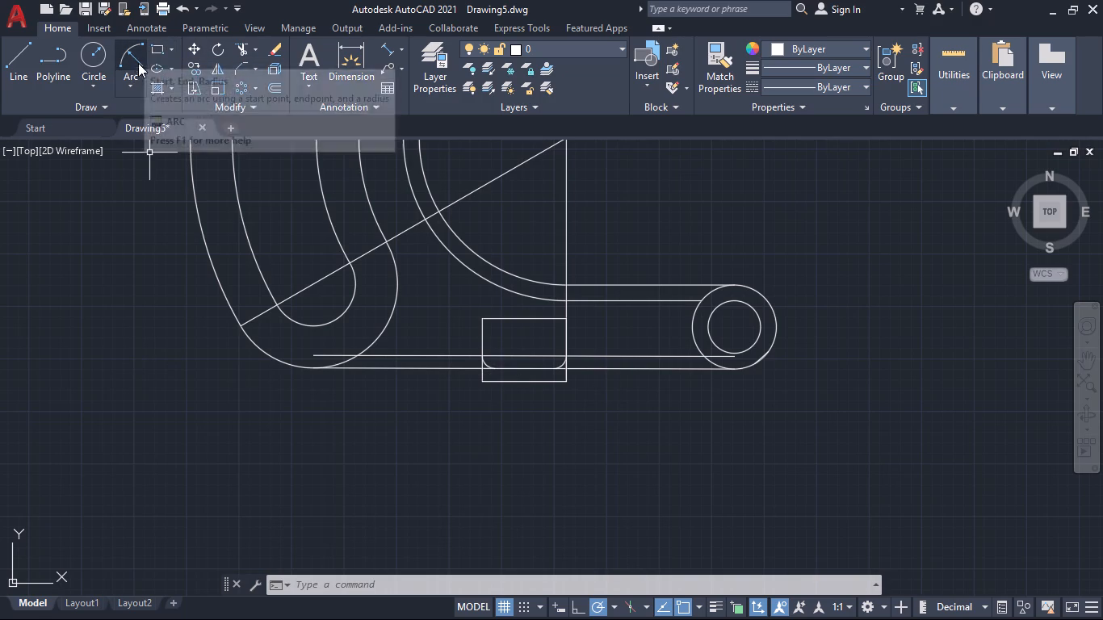
Draw a rectangle 12.5 mm long and 15 mm wide in the empty space left of the slot's lower end.
left_click(152, 48)
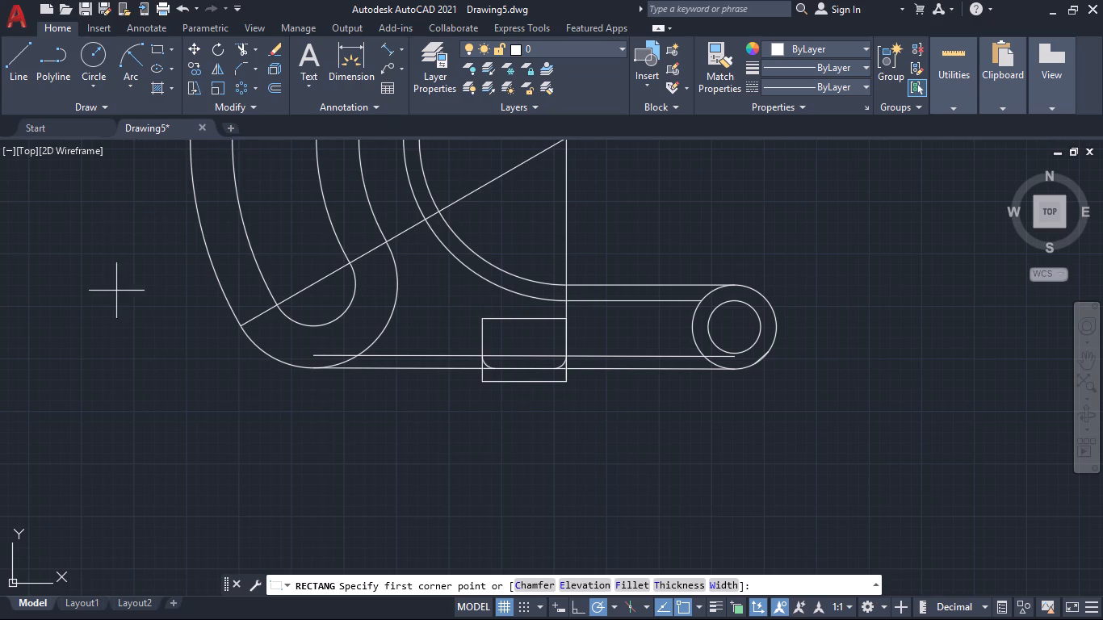
left_click(115, 332)
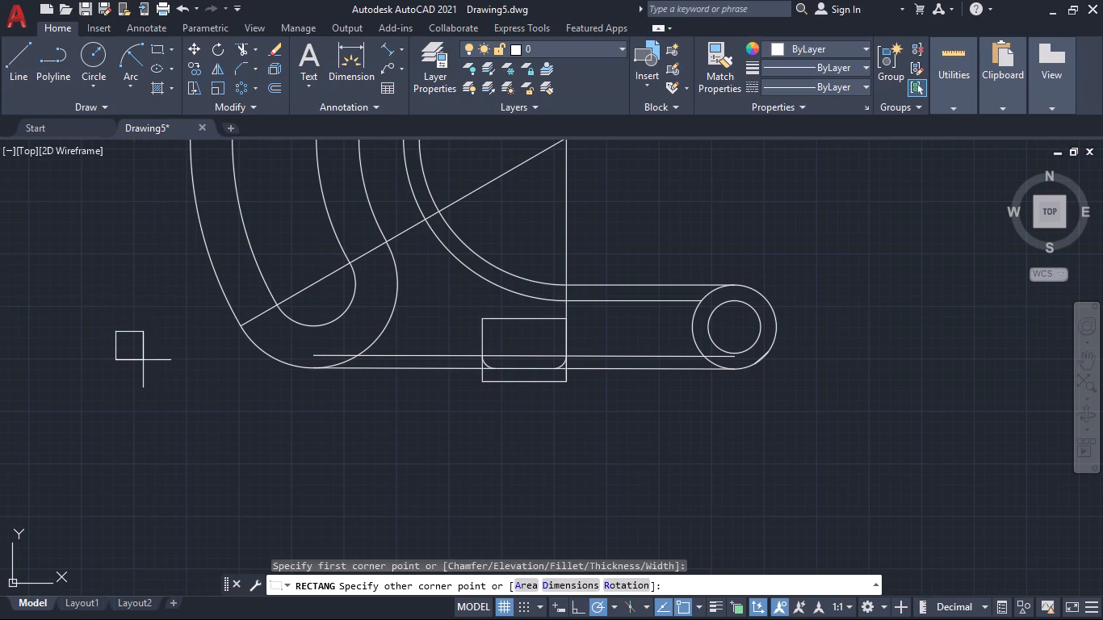
key("d")
key("Return")
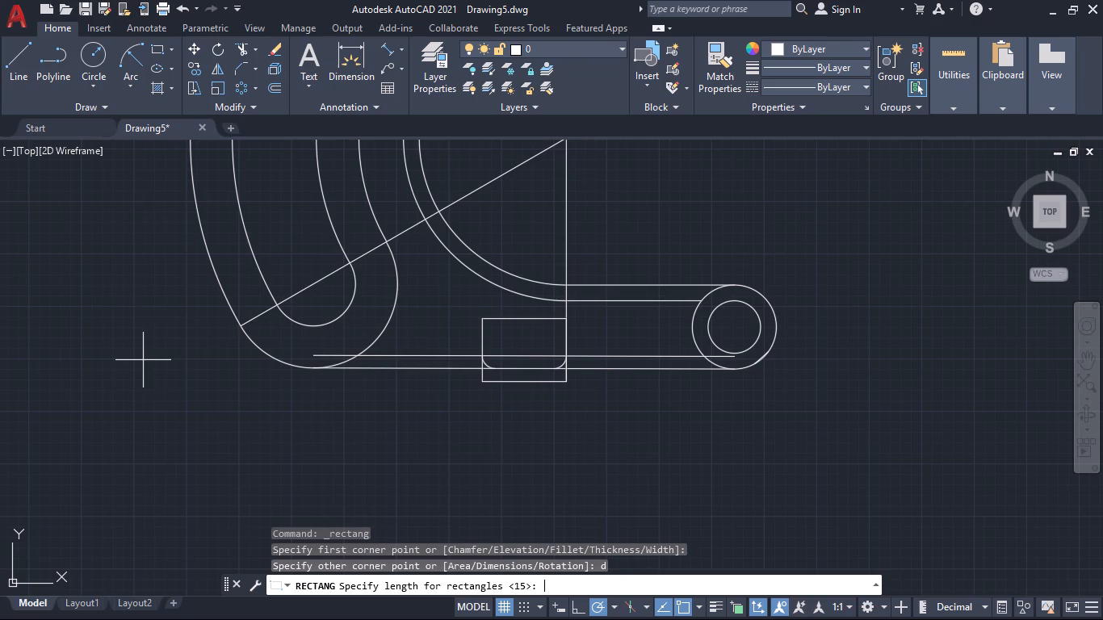
type("12.5")
key("Return")
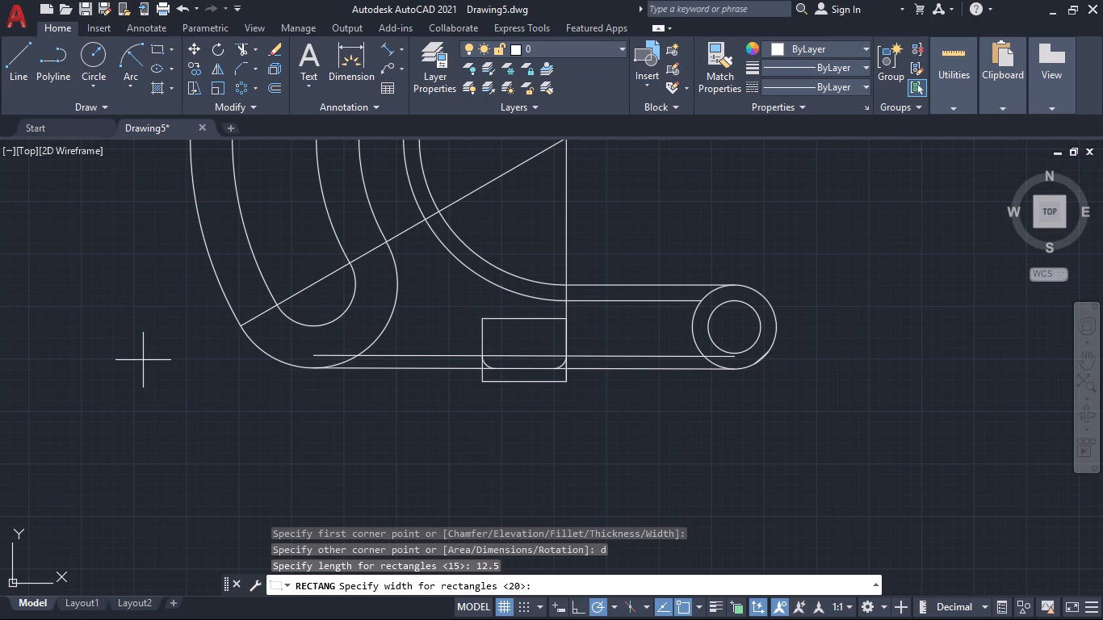
type("15")
key("Return")
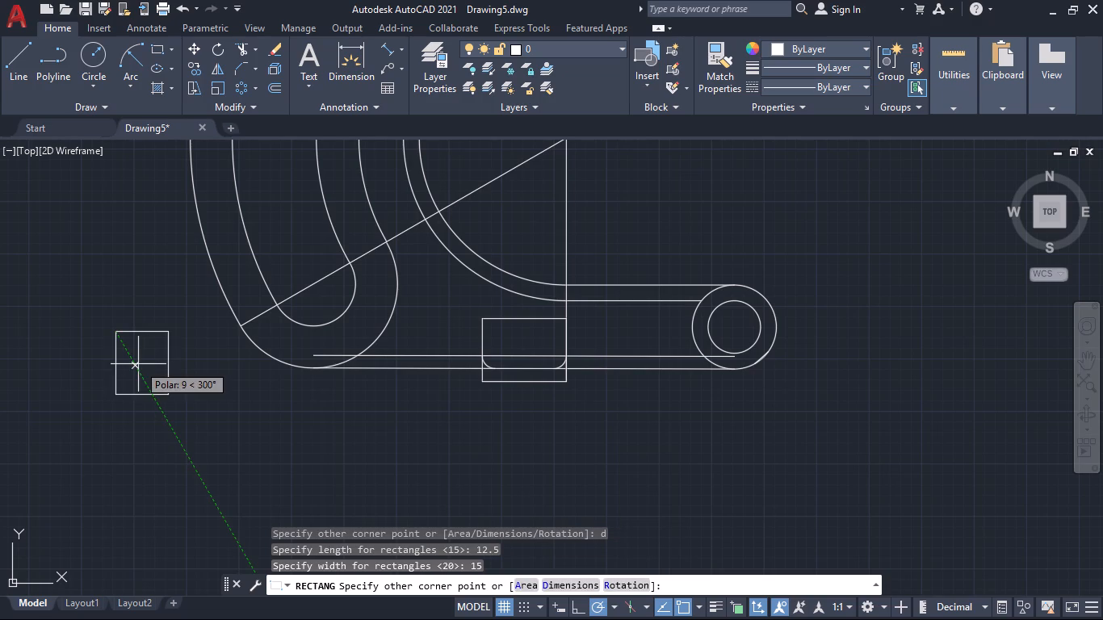
left_click(181, 392)
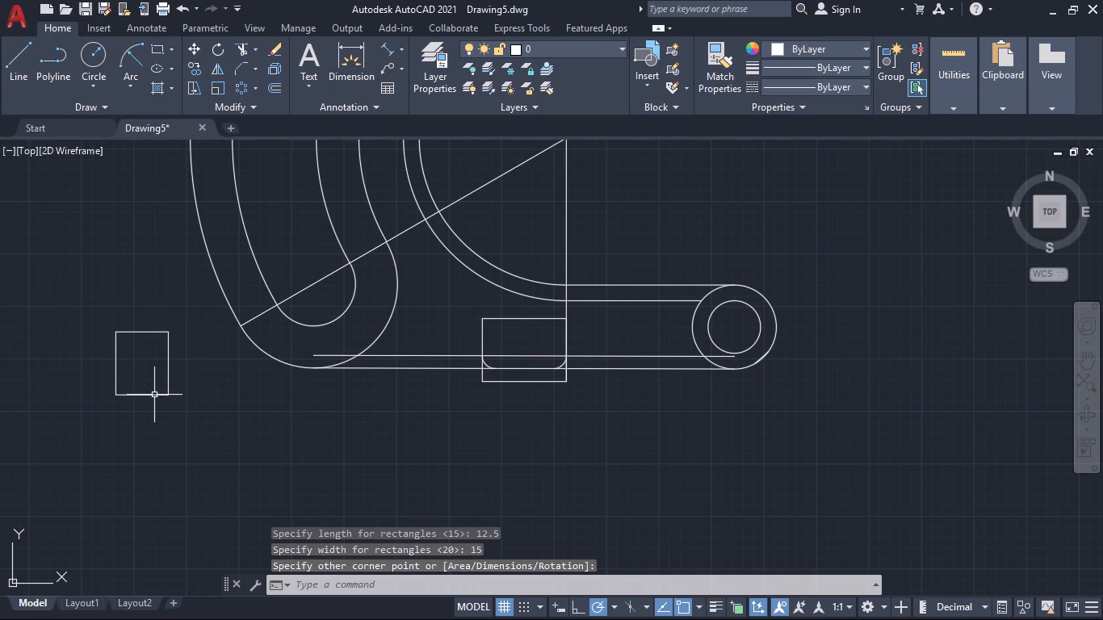
Move the 12.5 by 15 mm rectangle by its top midpoint onto the top midpoint of the filleted rectangle.
left_click(154, 395)
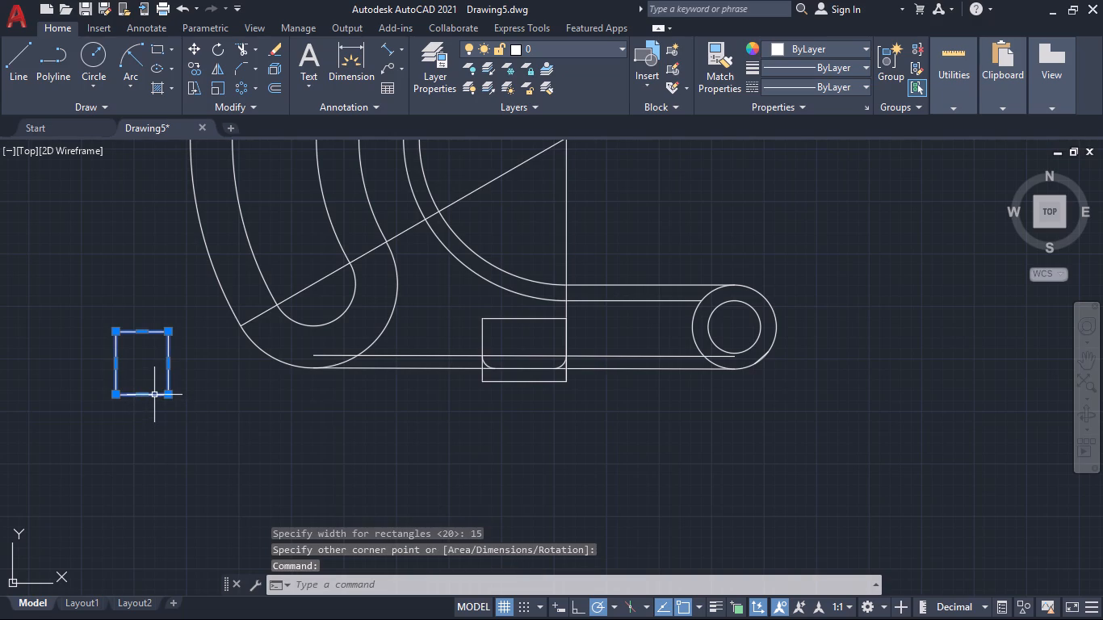
key("m")
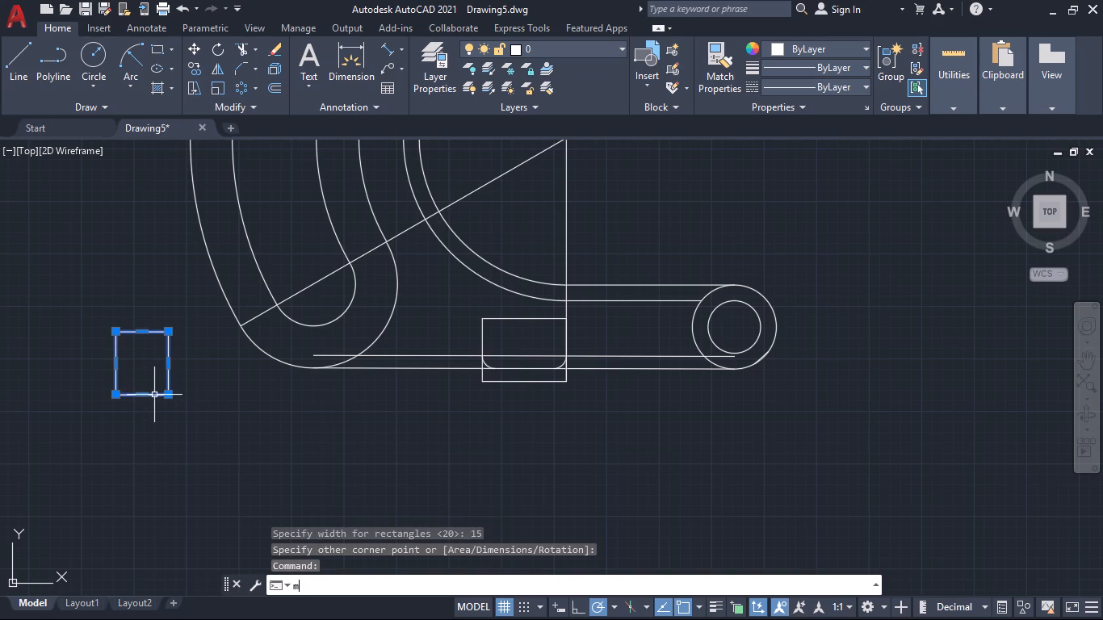
key("Return")
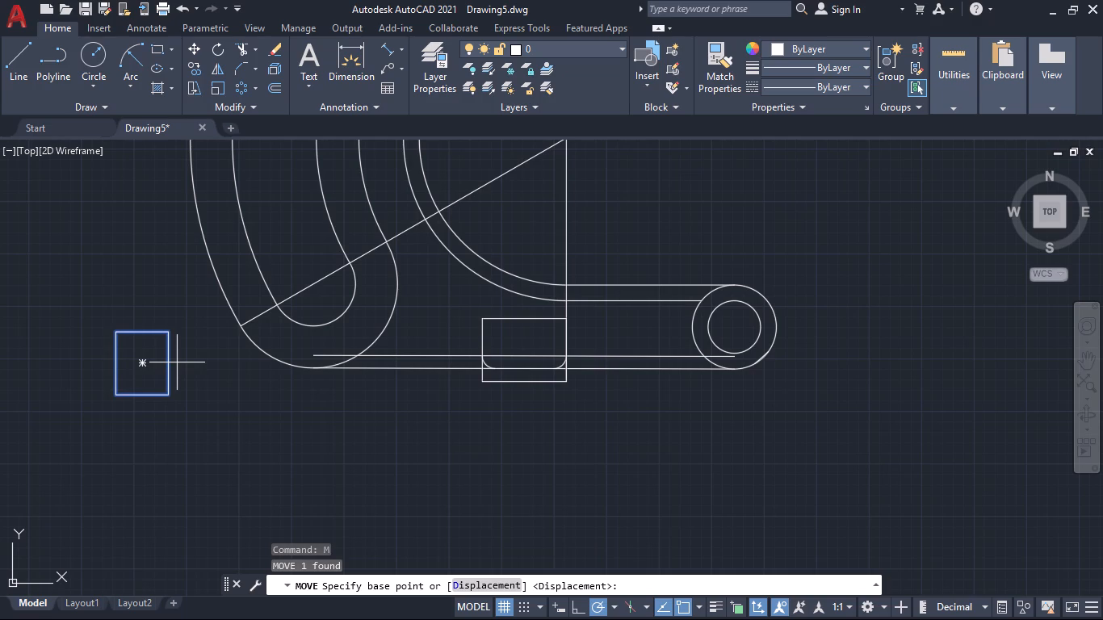
left_click(140, 334)
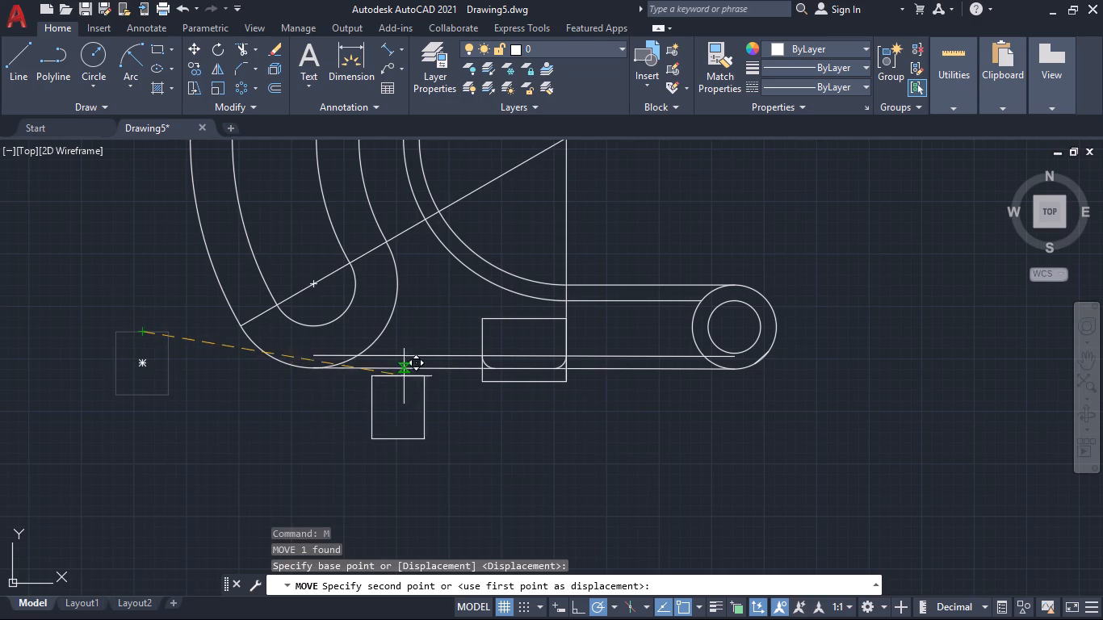
left_click(520, 320)
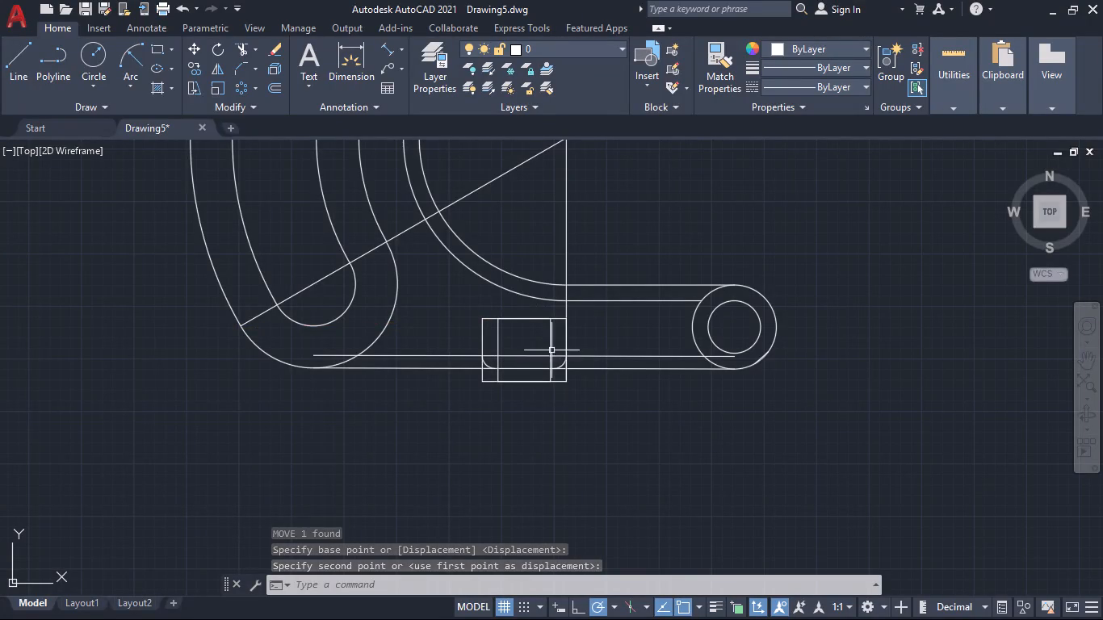
Explode the inner 12.5 by 15 mm rectangle into separate lines.
left_click(550, 342)
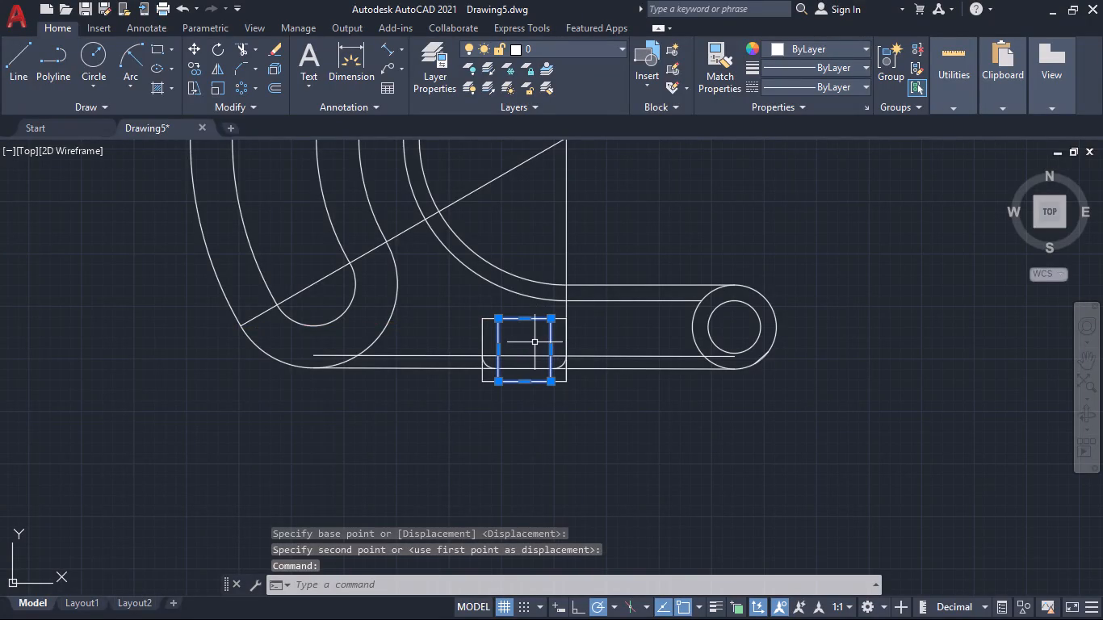
key("x")
key("Return")
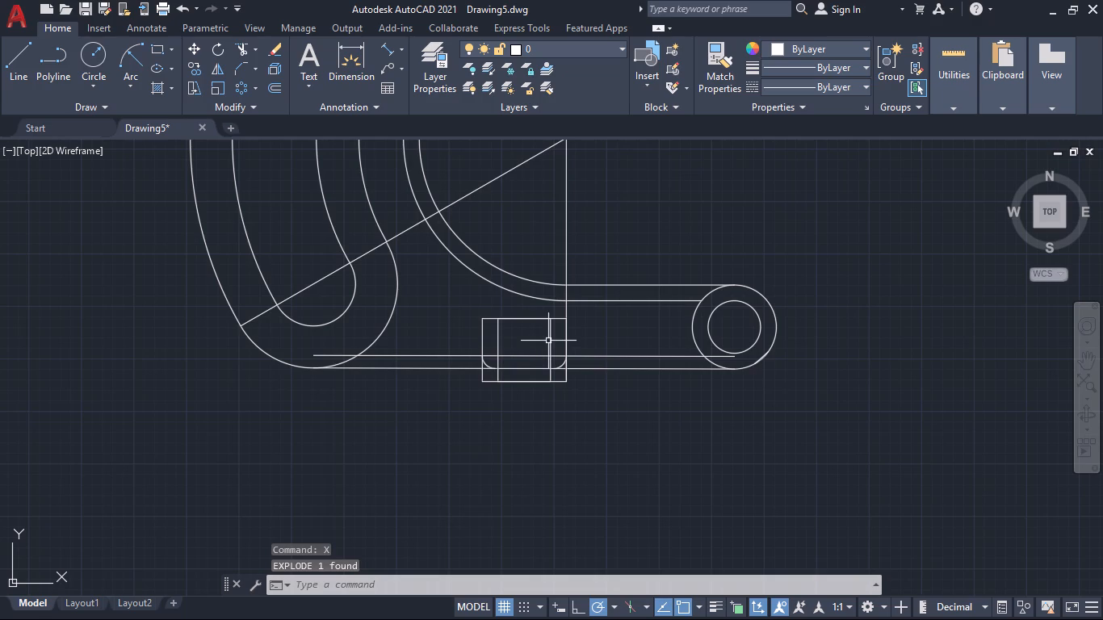
Load the ACAD_ISO03W100 (ISO dash space) linetype into the drawing from acad.lin.
left_click(549, 341)
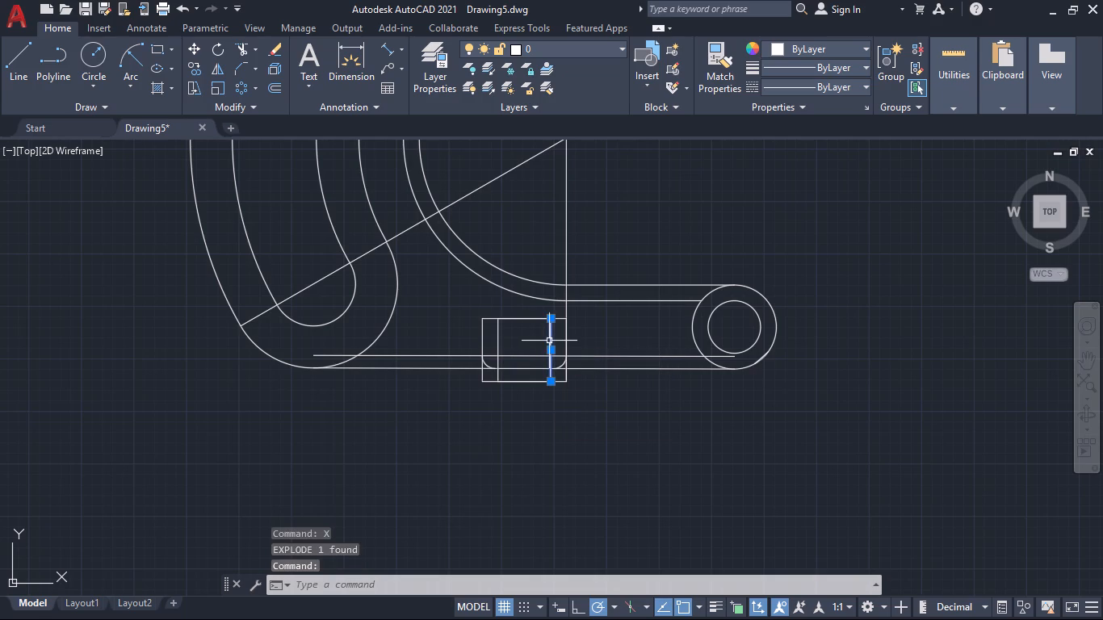
type("pe")
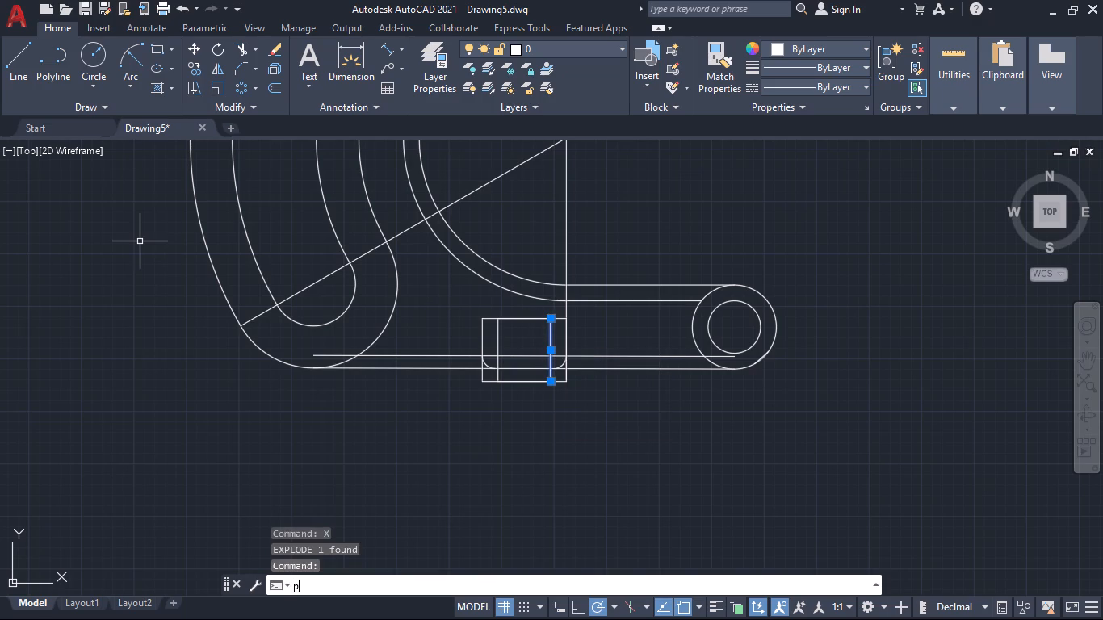
key("BackSpace")
key("r")
key("Return")
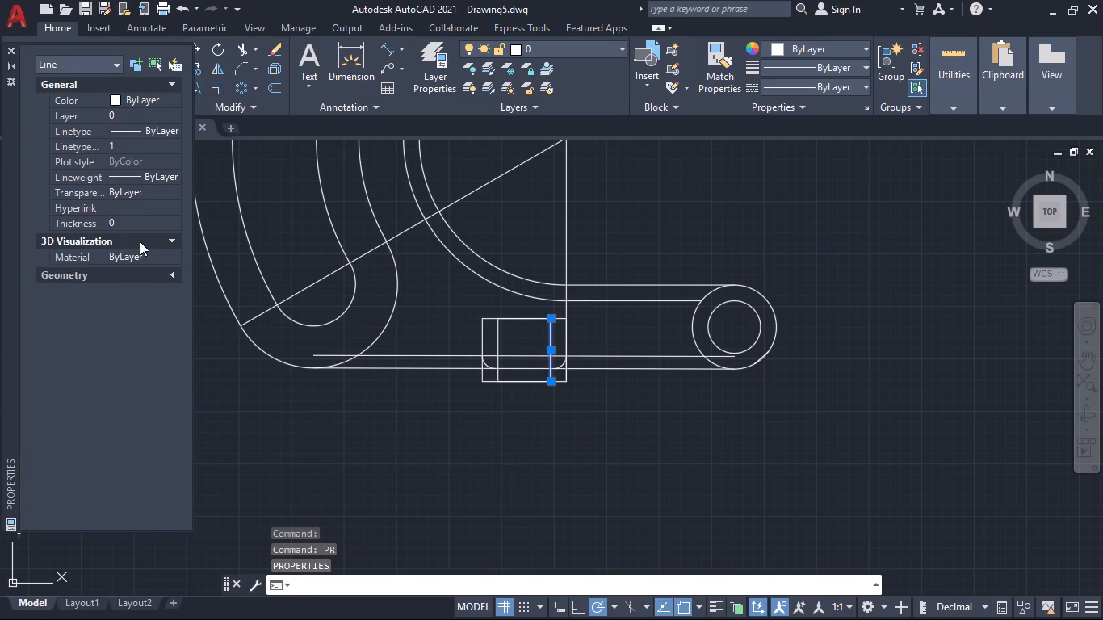
left_click(136, 124)
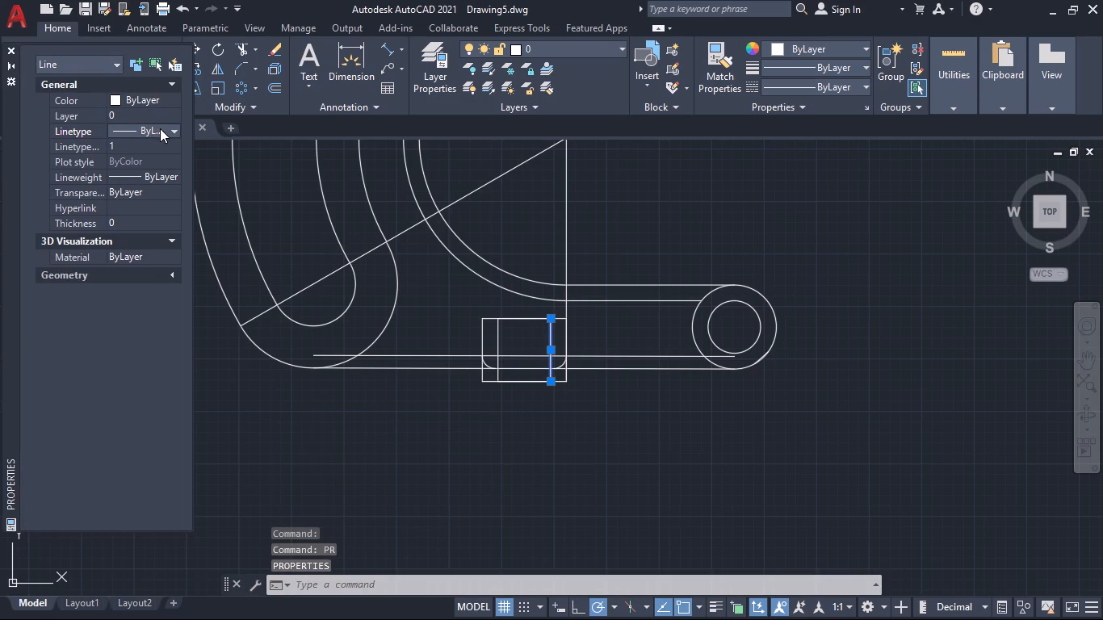
left_click(169, 128)
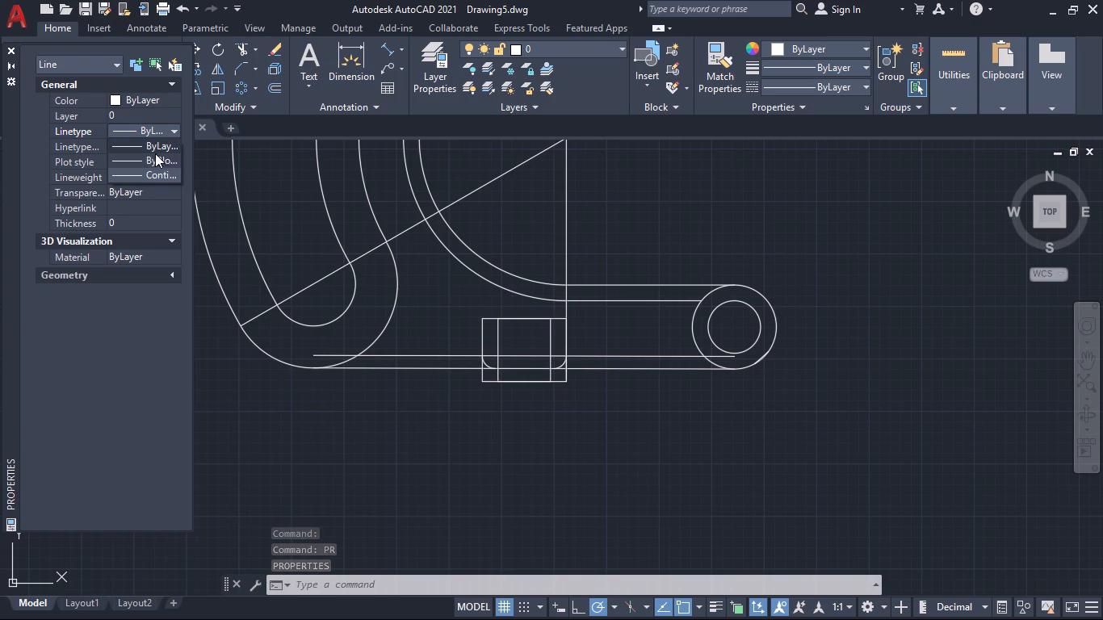
left_click(856, 80)
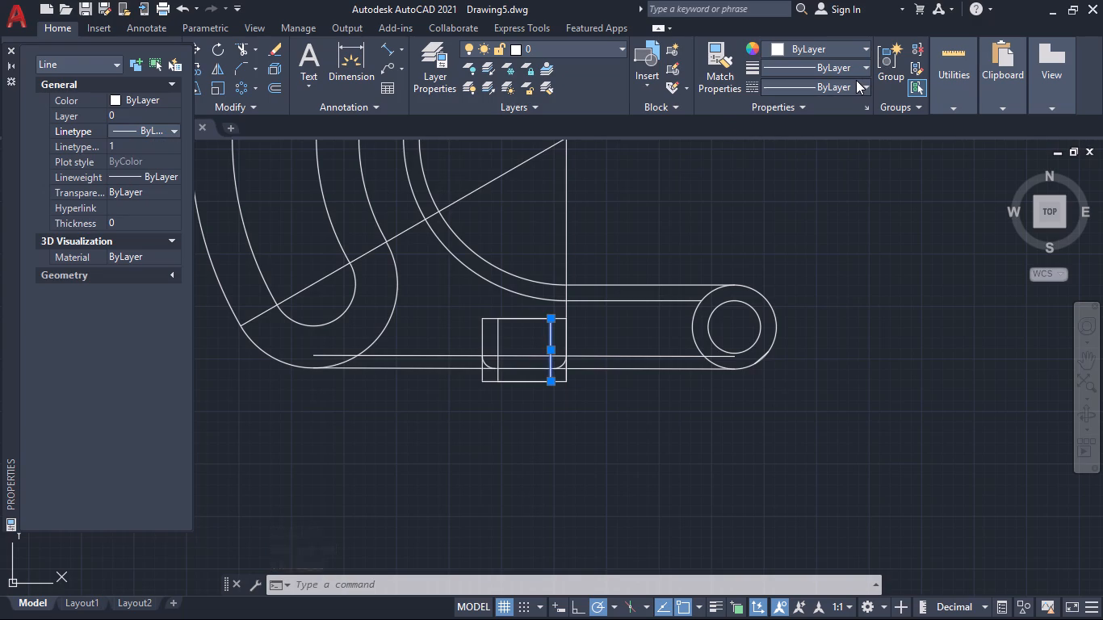
left_click(856, 80)
left_click(818, 164)
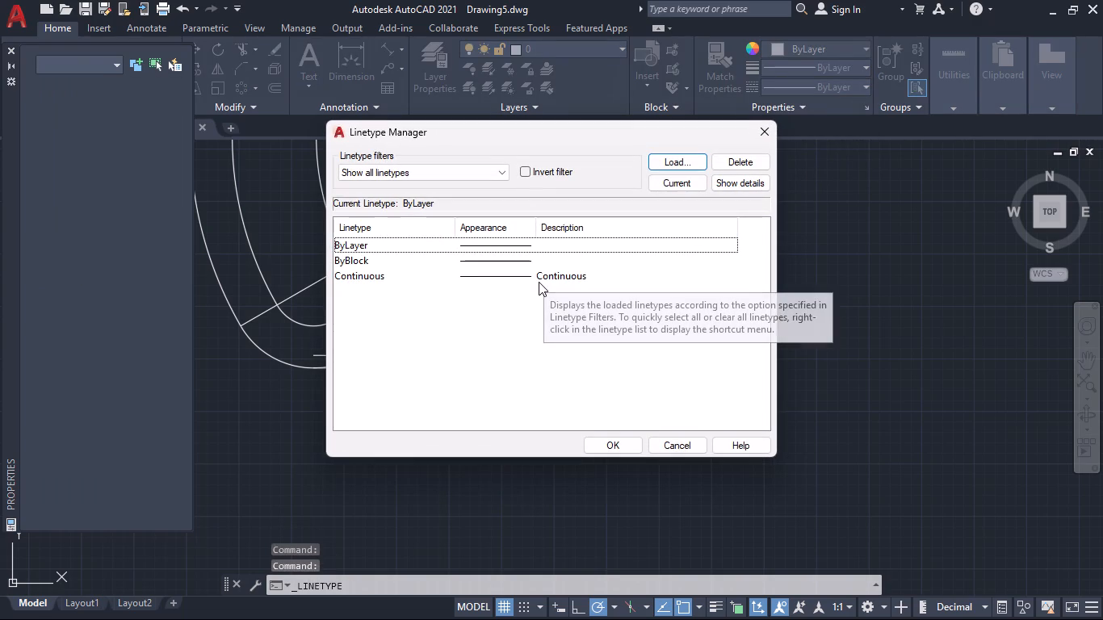
left_click(678, 159)
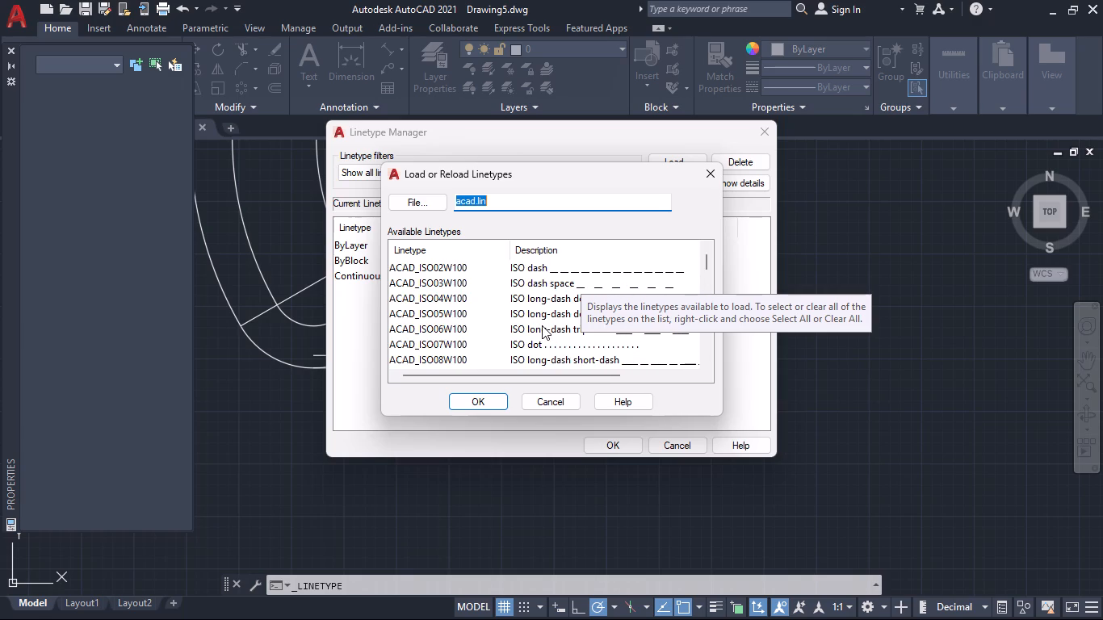
left_click(554, 281)
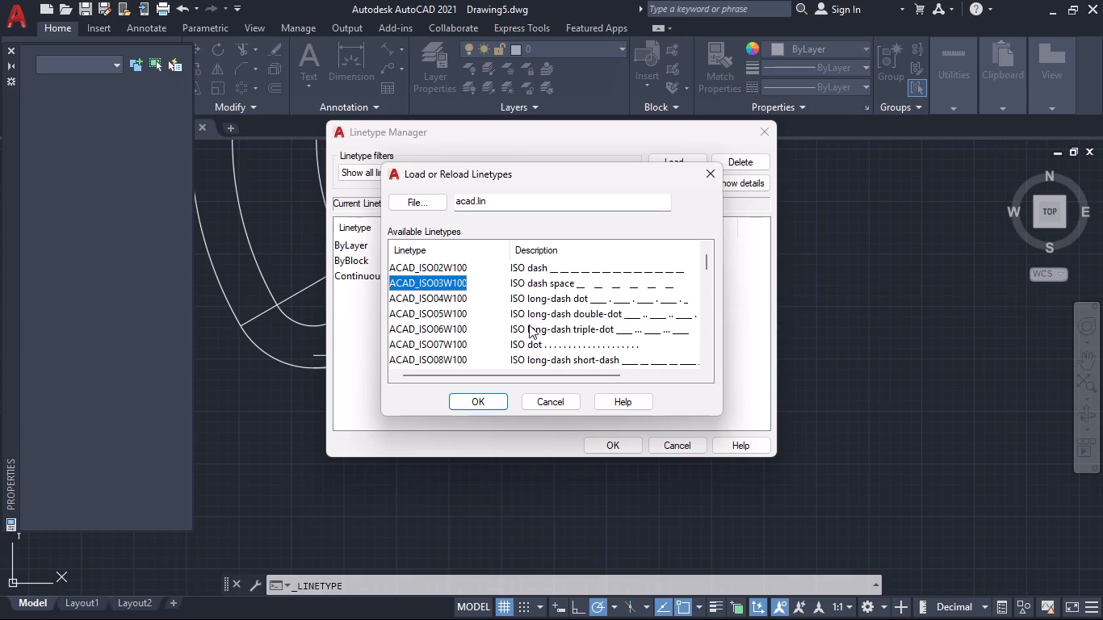
left_click(486, 404)
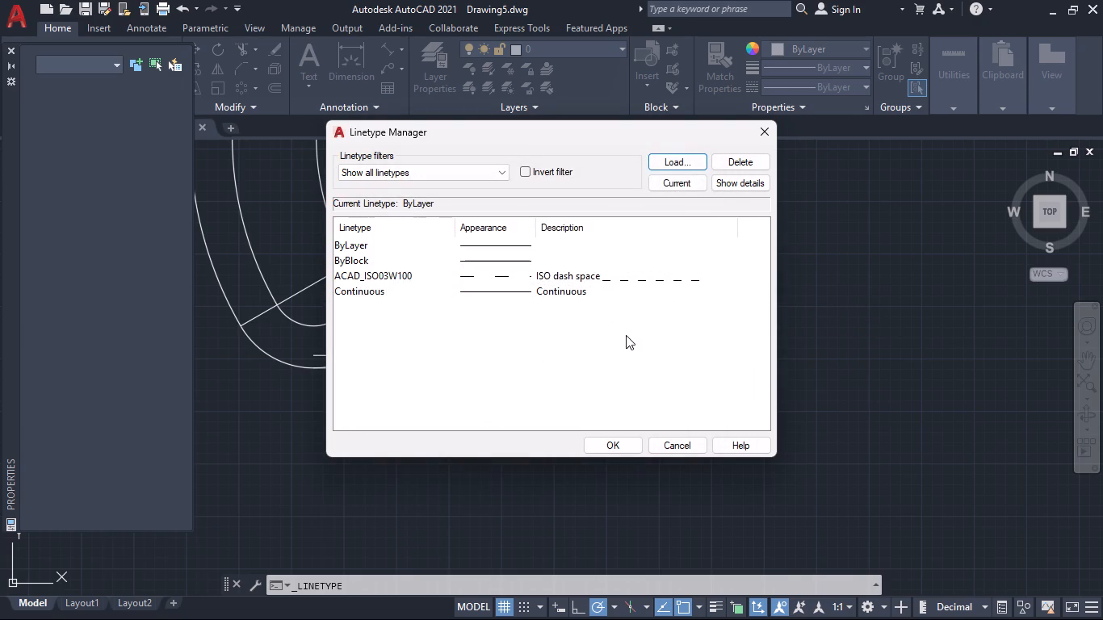
left_click(543, 275)
left_click(609, 445)
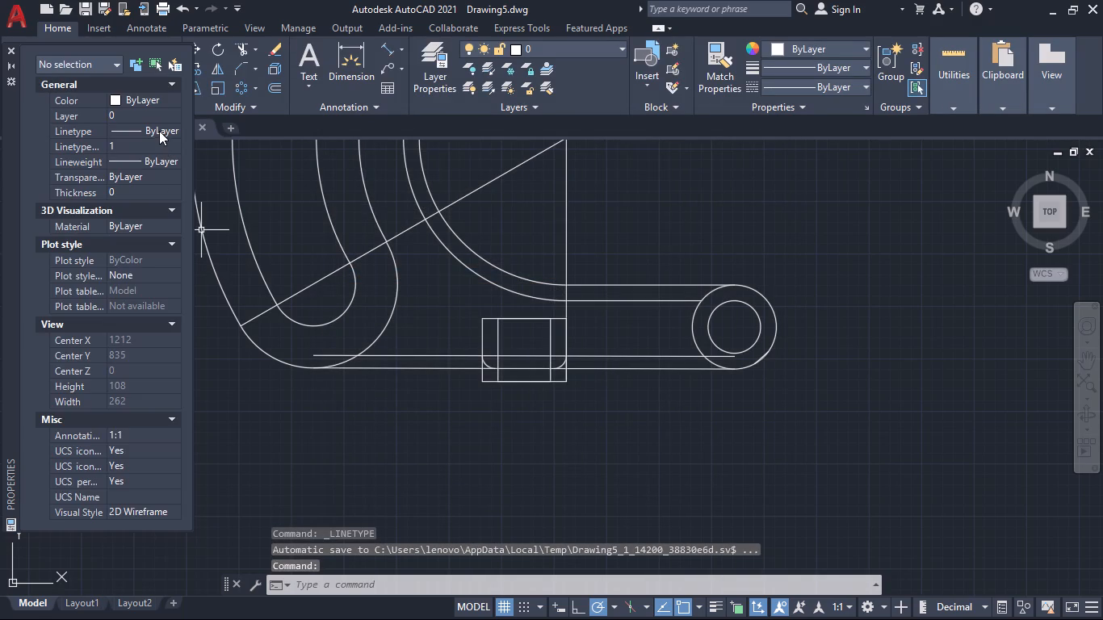
With no object selected, set the current linetype to ACAD_ISO03W100.
left_click(159, 131)
left_click(167, 129)
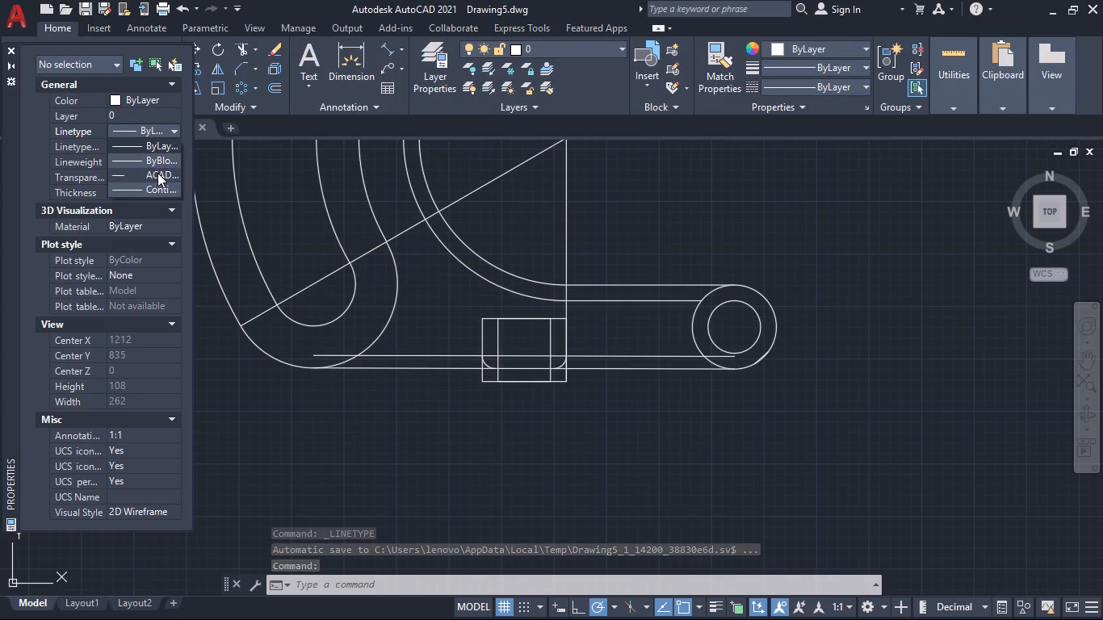
left_click(157, 173)
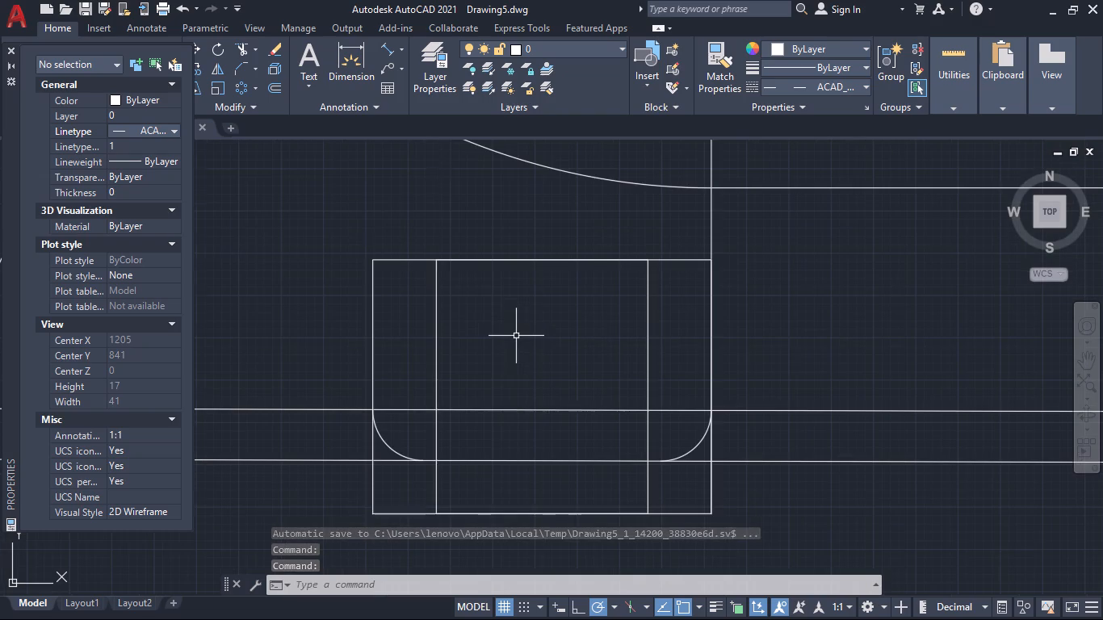
Assign the ACAD_ISO03W100 linetype to the two vertical sides of the inner rectangle and clear the selection.
left_click(437, 341)
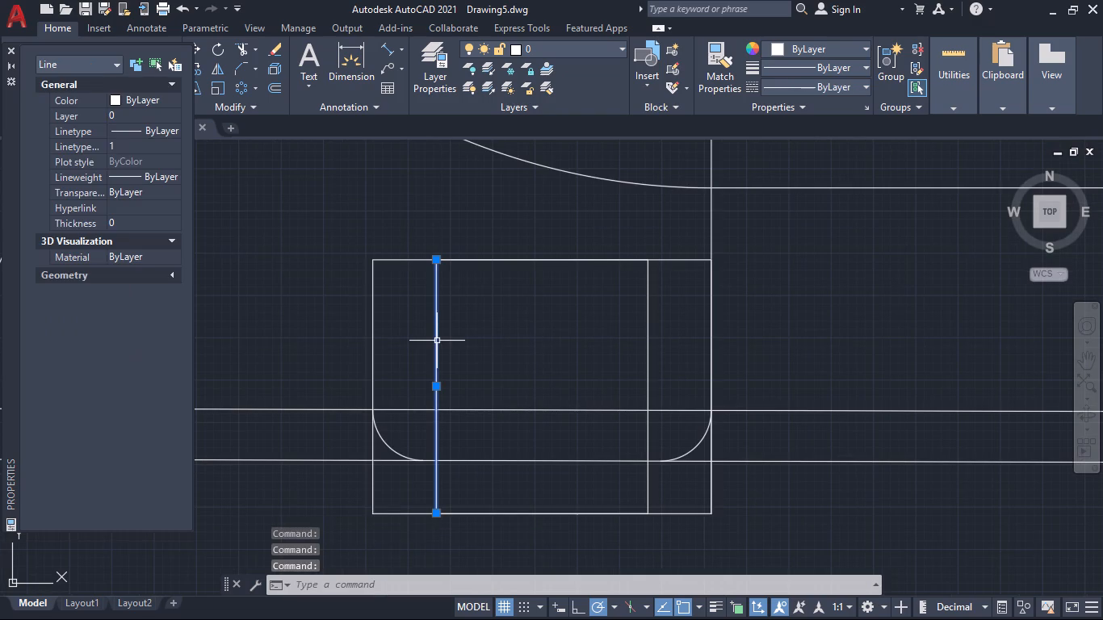
left_click(648, 364)
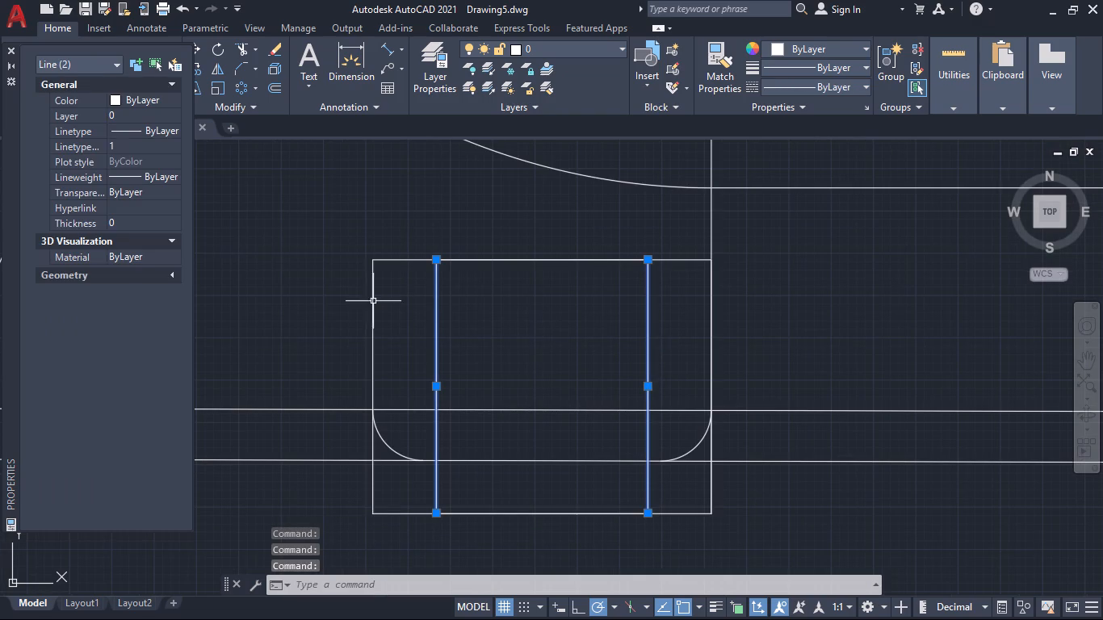
left_click(151, 136)
left_click(164, 132)
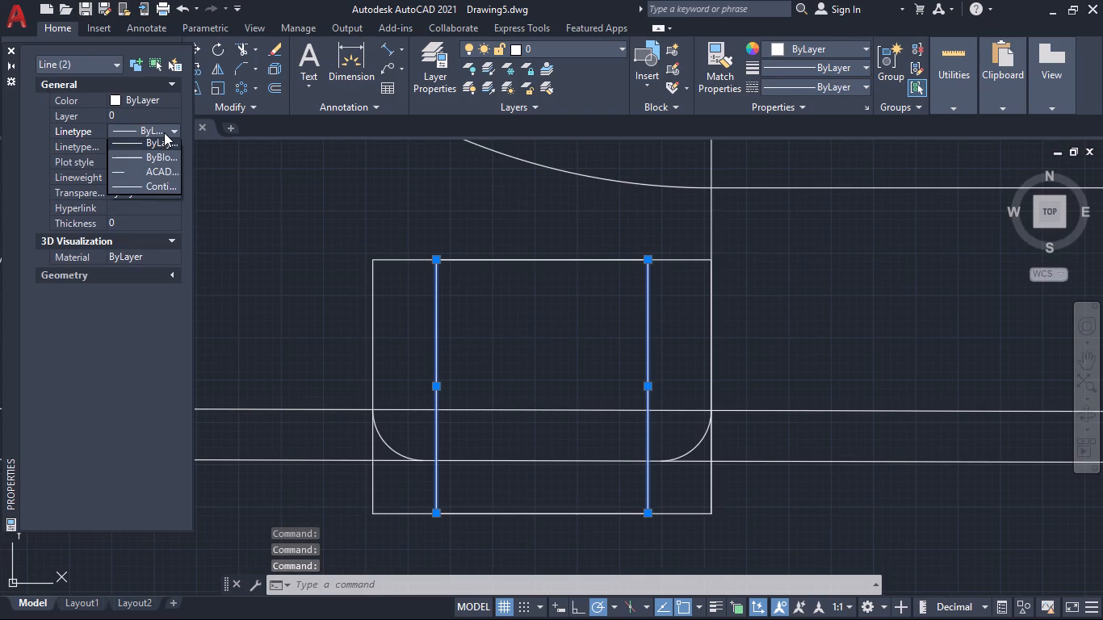
left_click(157, 175)
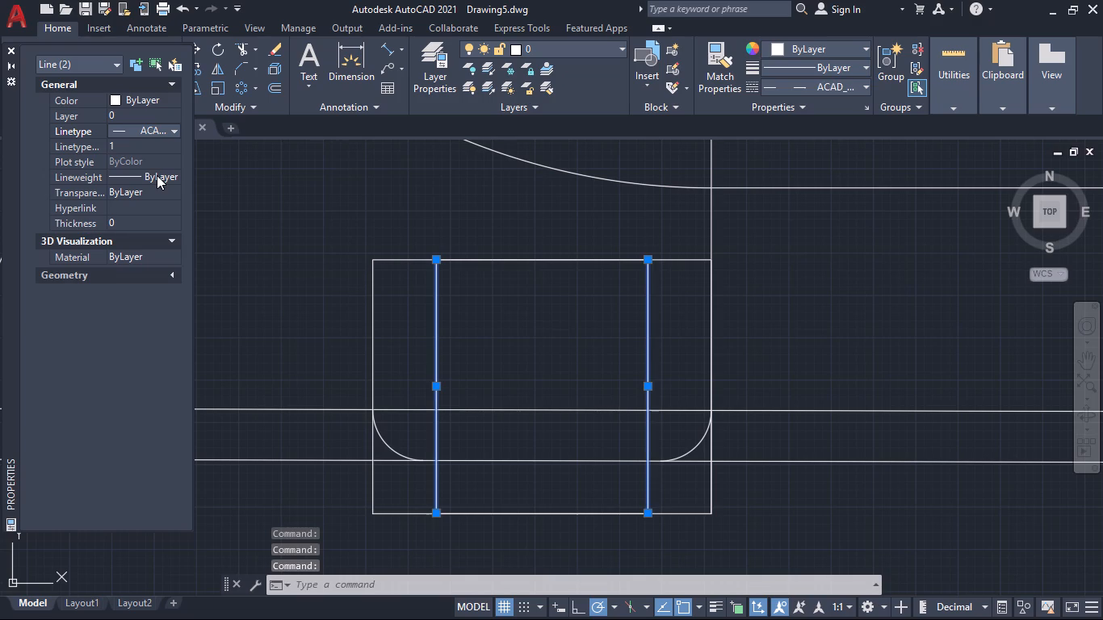
key("Escape")
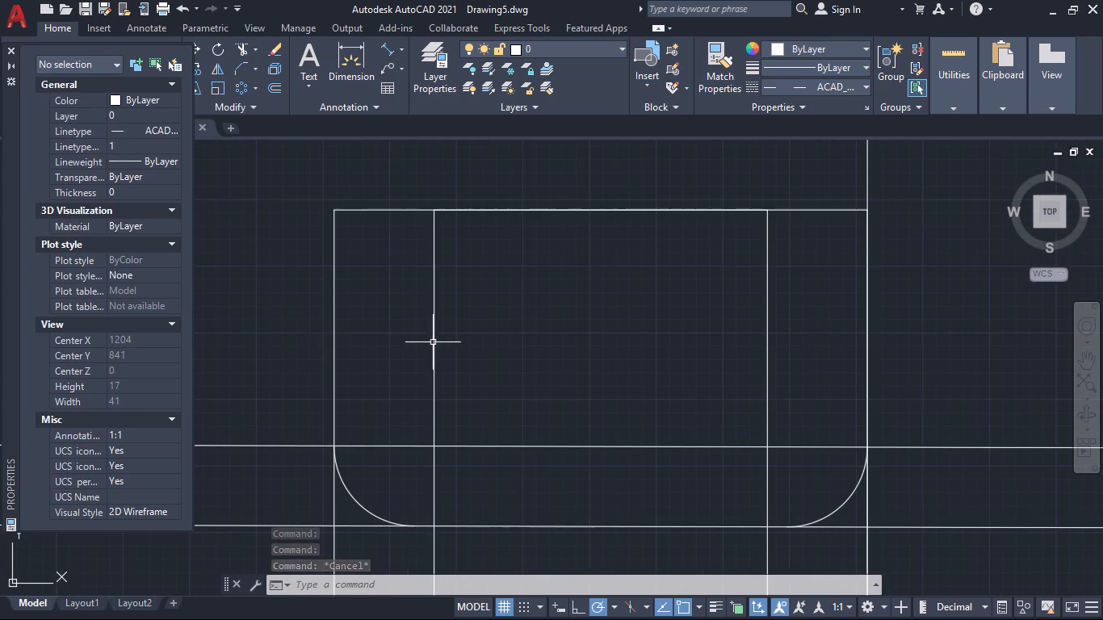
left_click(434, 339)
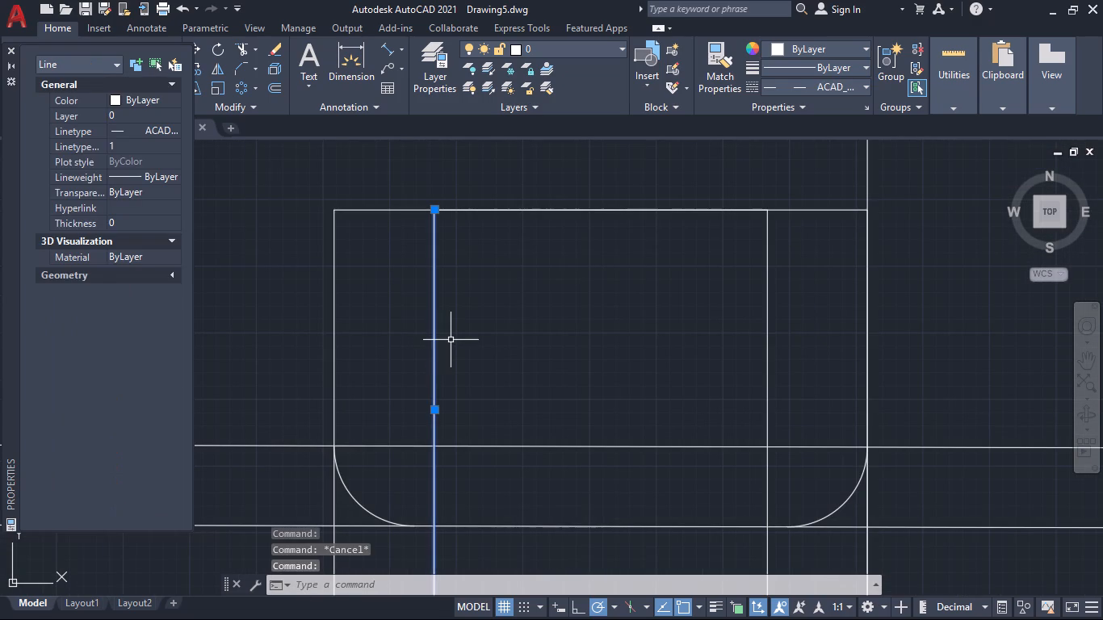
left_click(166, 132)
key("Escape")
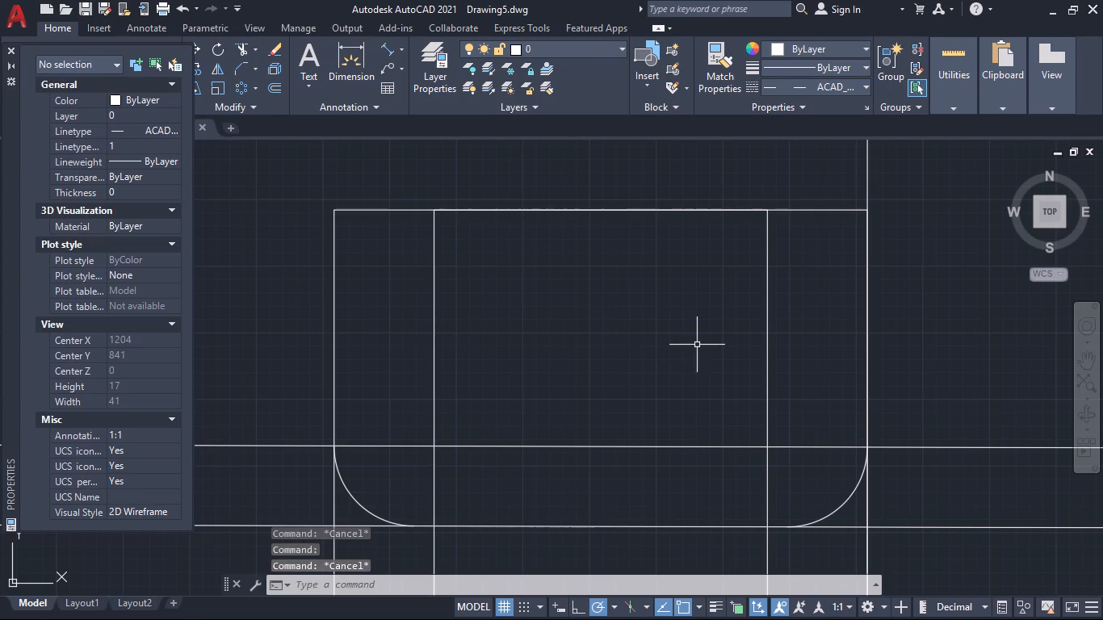
Reapply the ACAD_ISO03W100 linetype to both vertical sides of the inner rectangle and close the object properties.
left_click(796, 344)
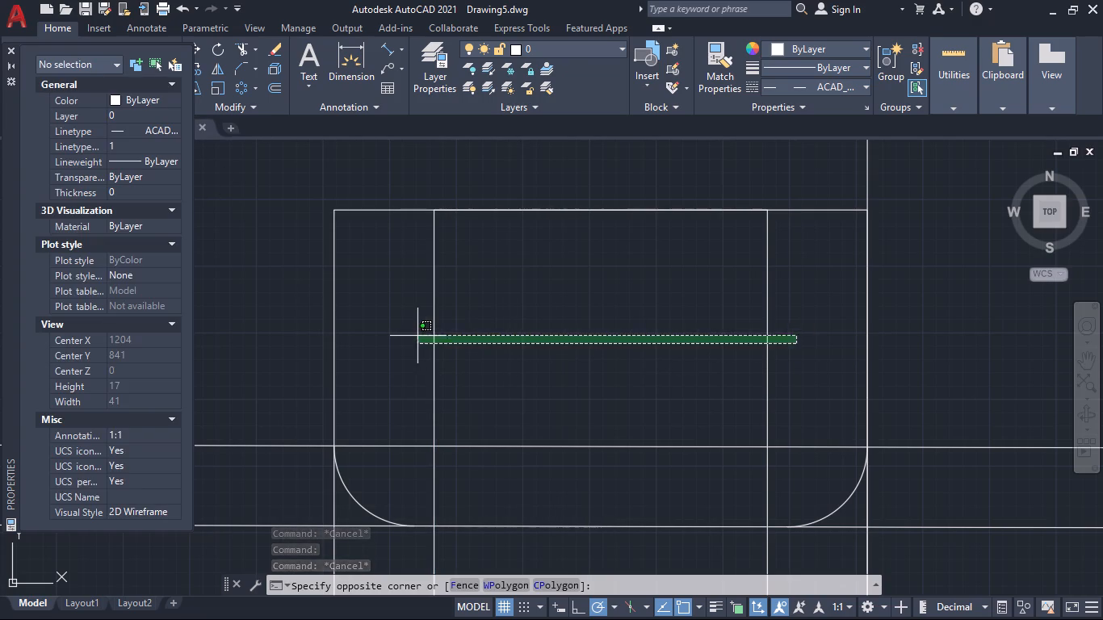
left_click(417, 336)
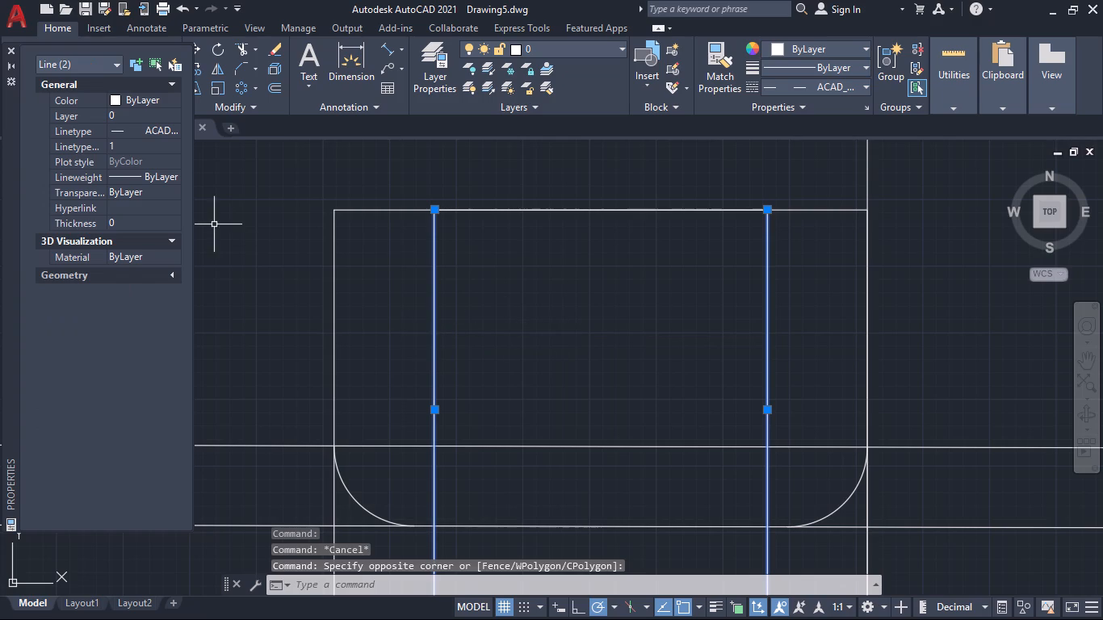
left_click(158, 132)
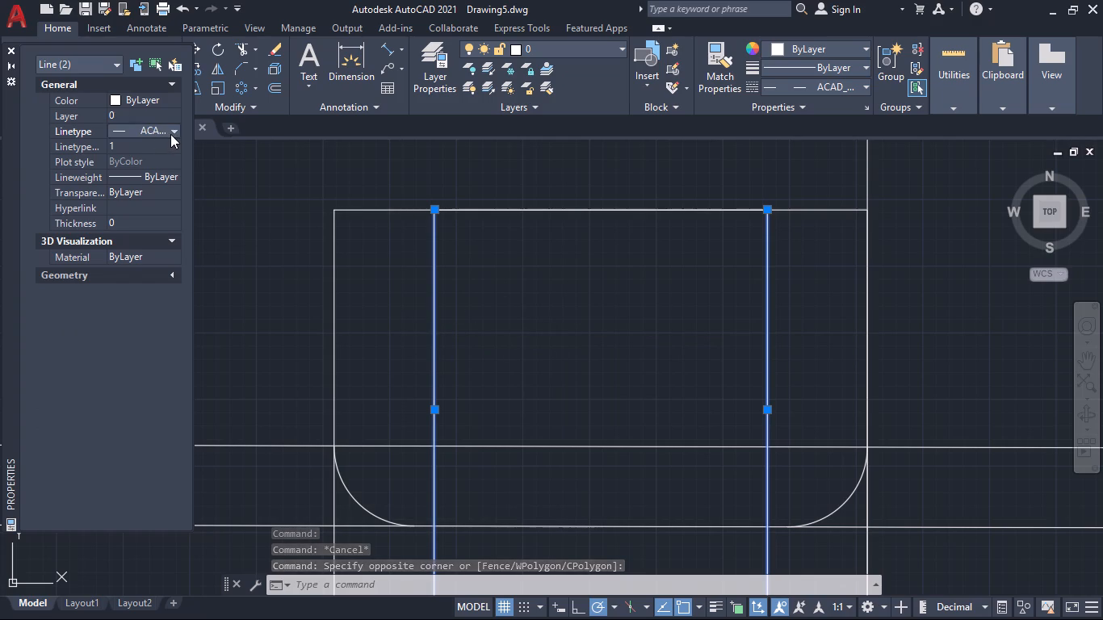
left_click(170, 134)
left_click(165, 174)
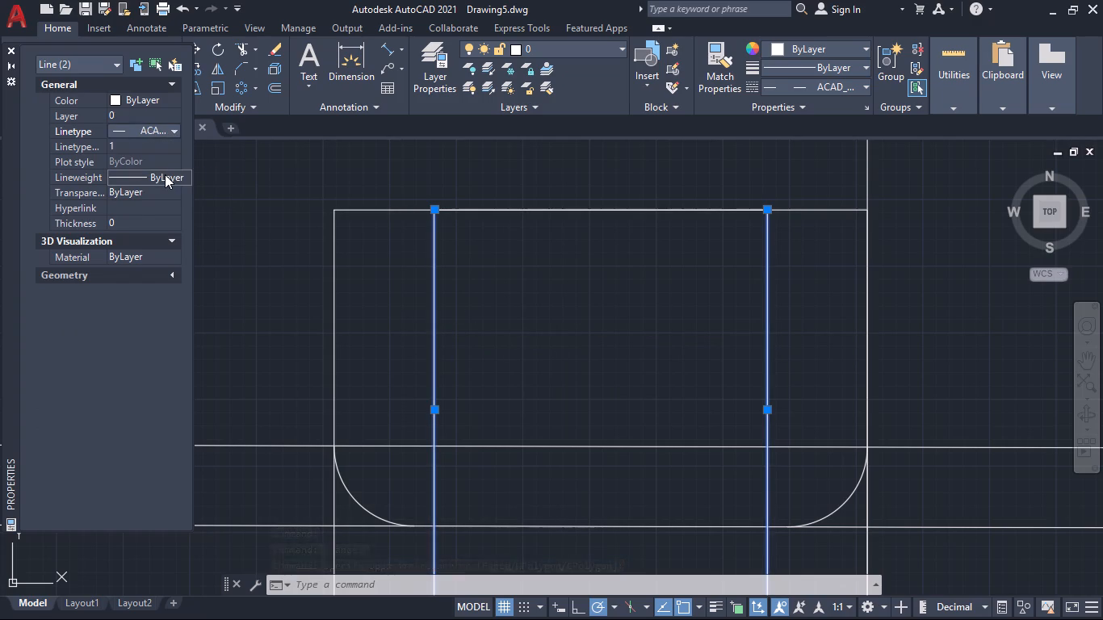
key("Escape")
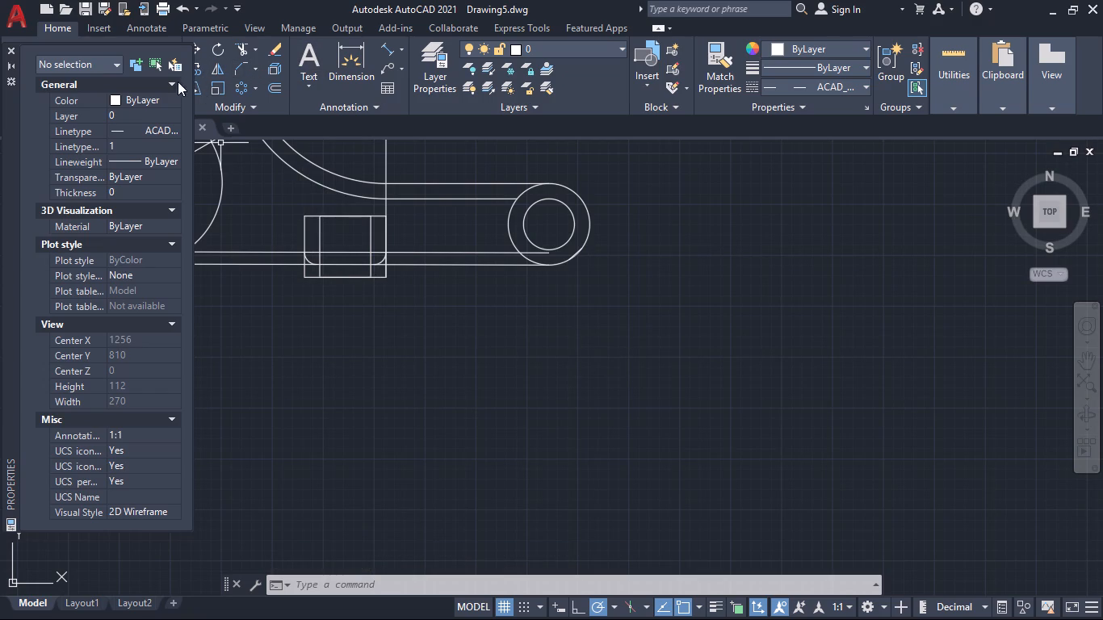
left_click(7, 48)
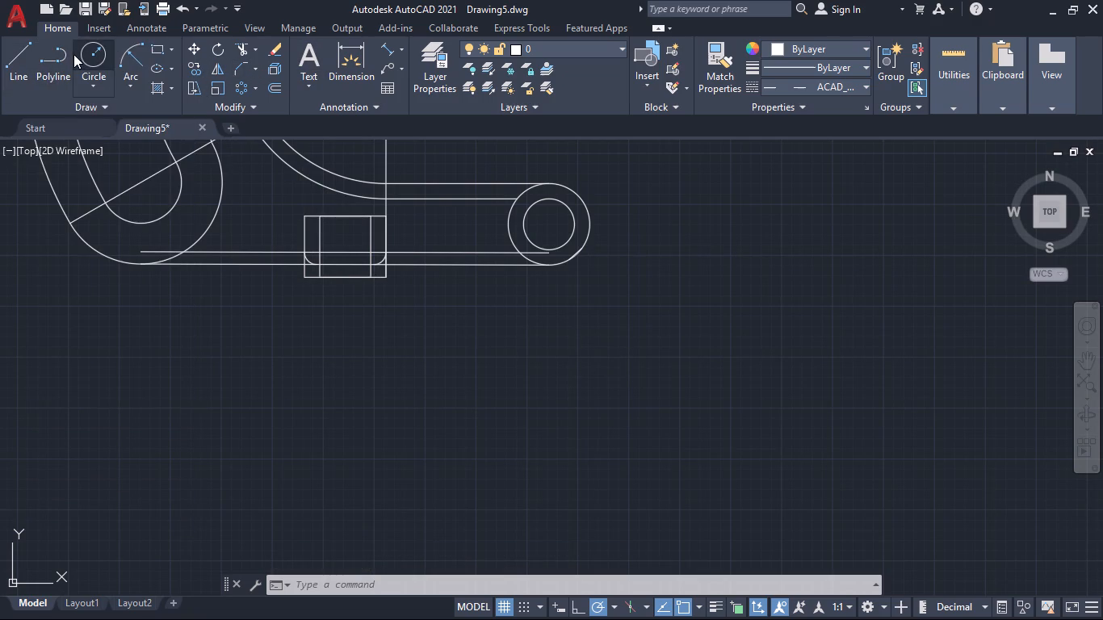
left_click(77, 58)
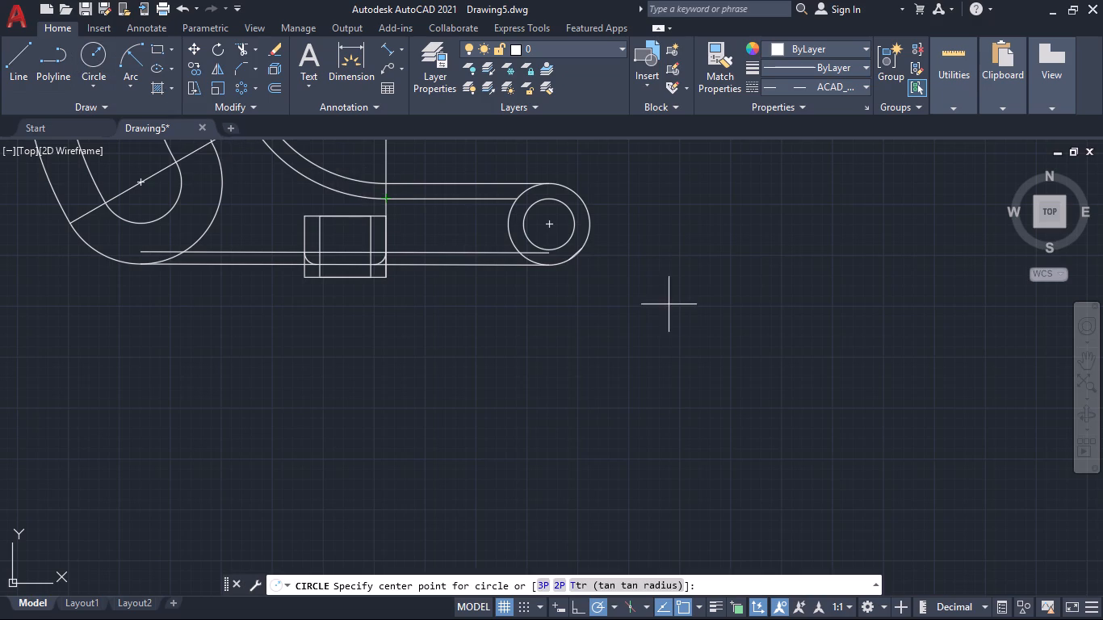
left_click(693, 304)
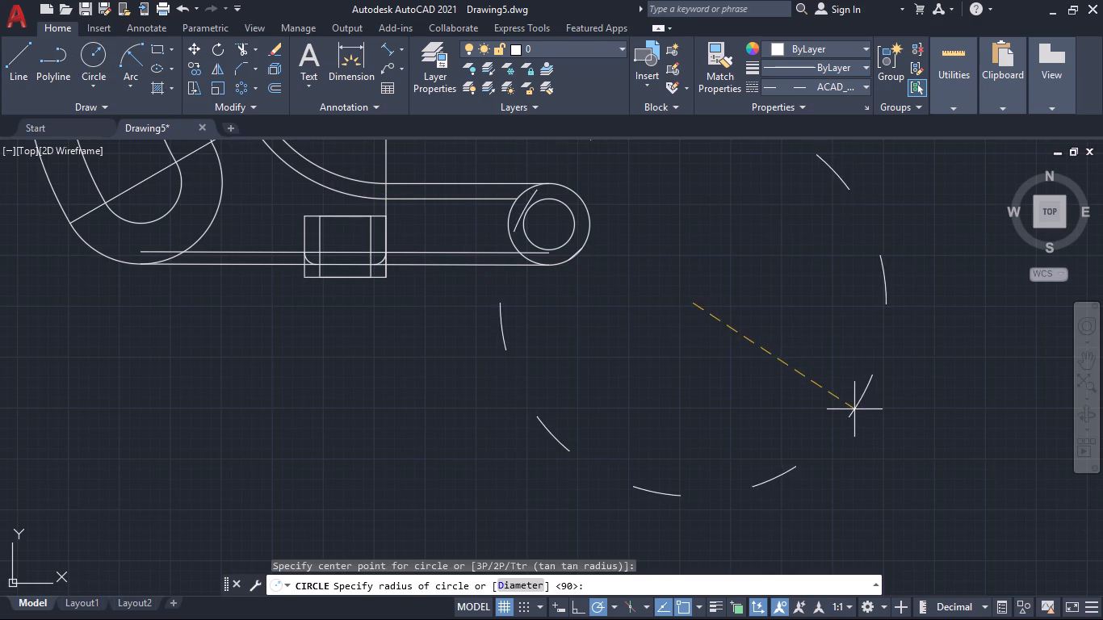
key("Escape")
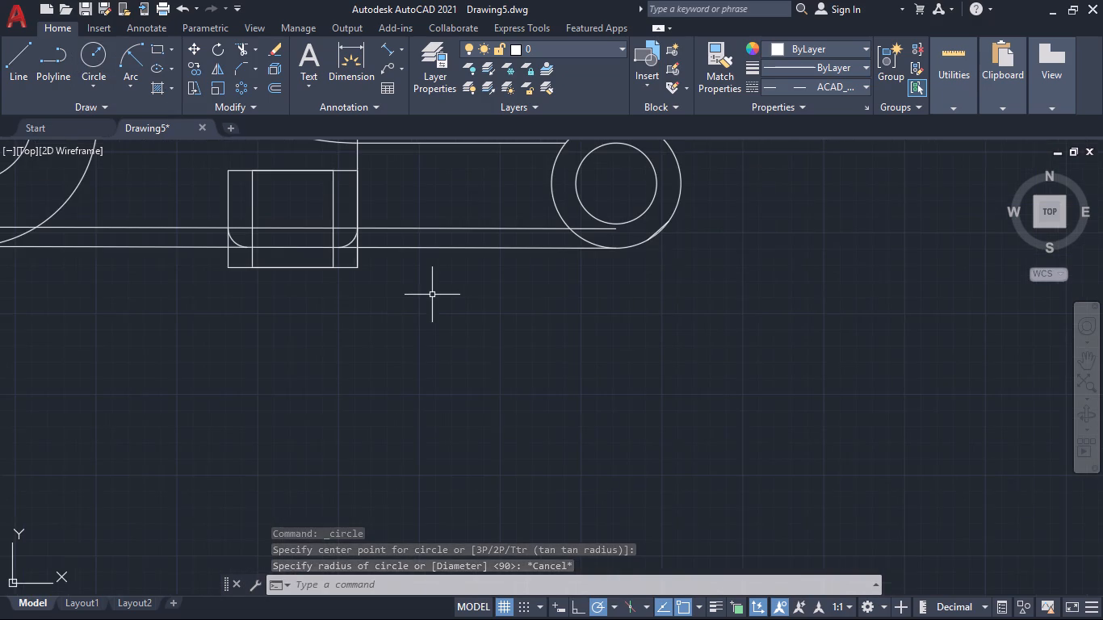
Erase the two vertical sides of the inner rectangle in the rectangular detail.
left_click(338, 202)
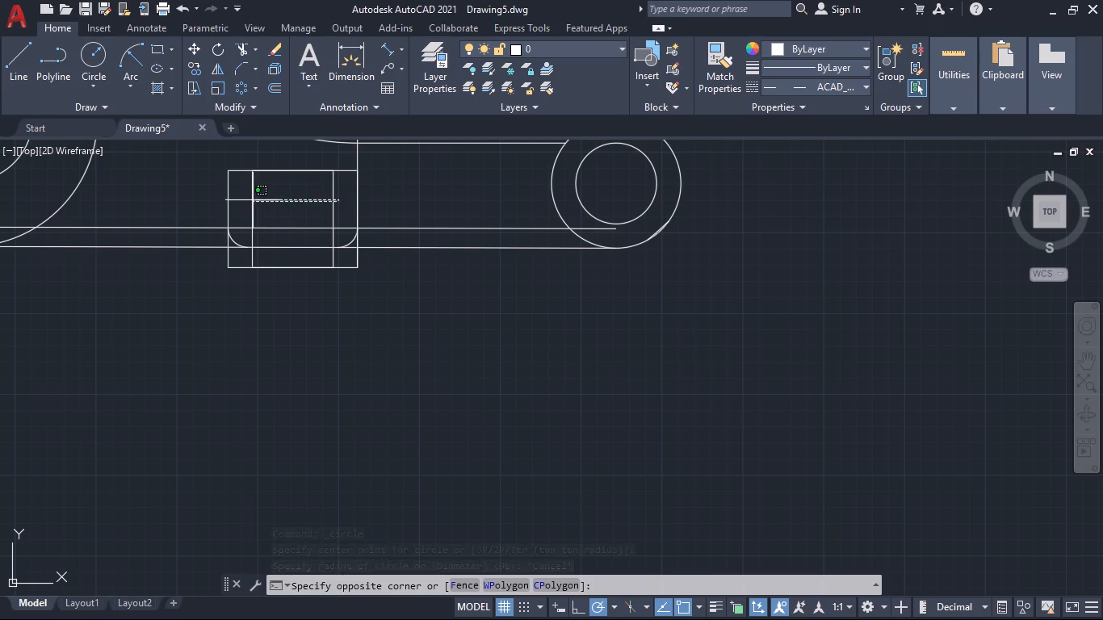
left_click(245, 200)
key("Delete")
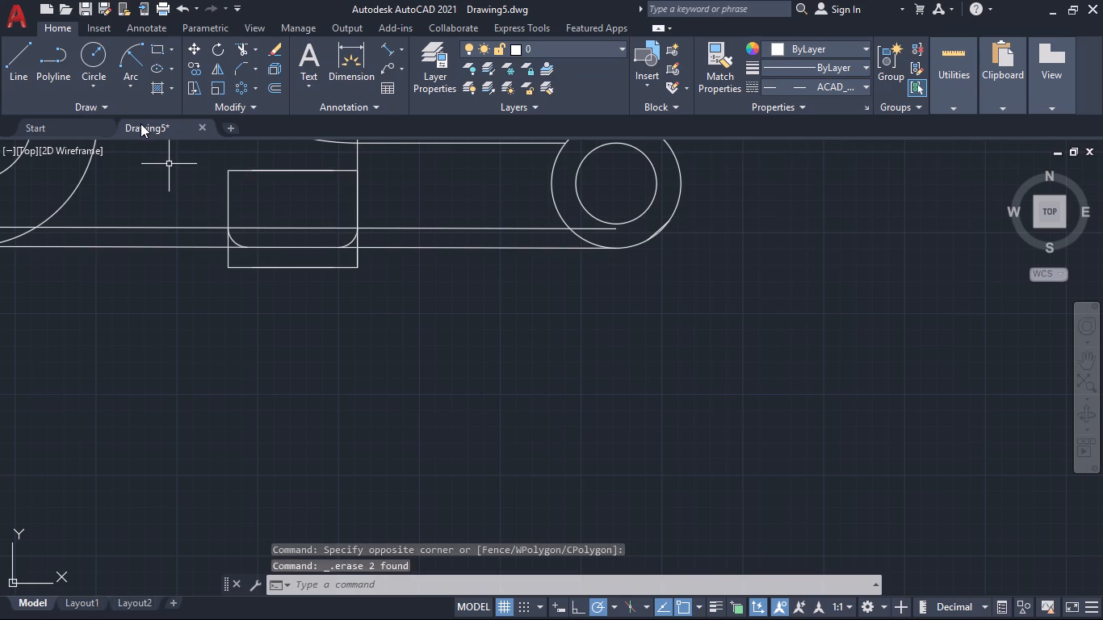
Draw a rectangle 12.5 mm long and 15 mm wide in the empty space below the bracket.
left_click(149, 49)
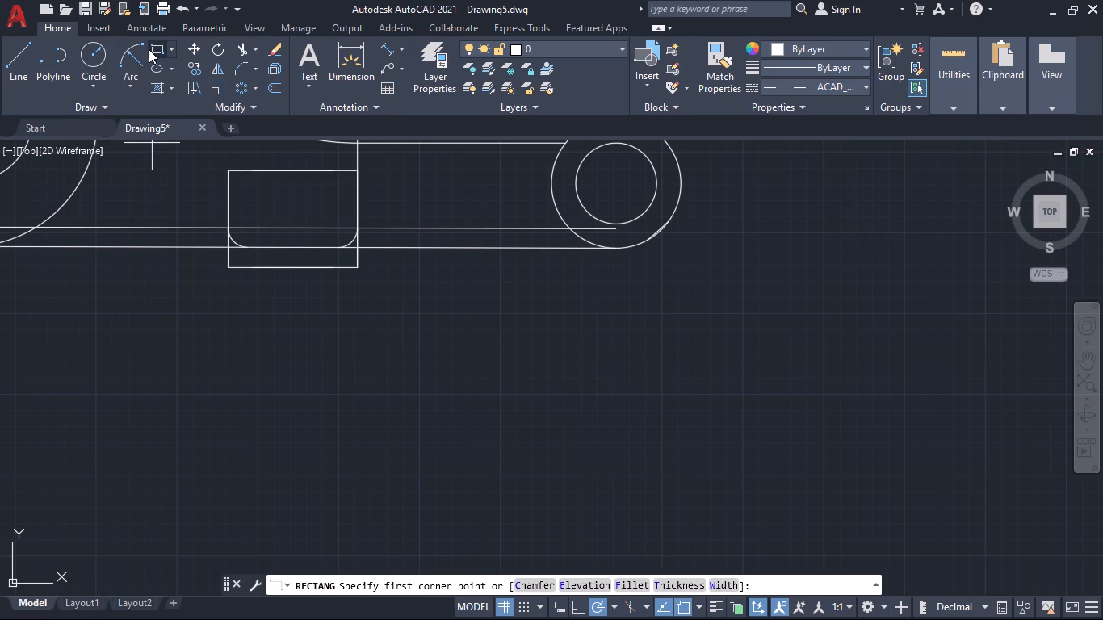
left_click(463, 349)
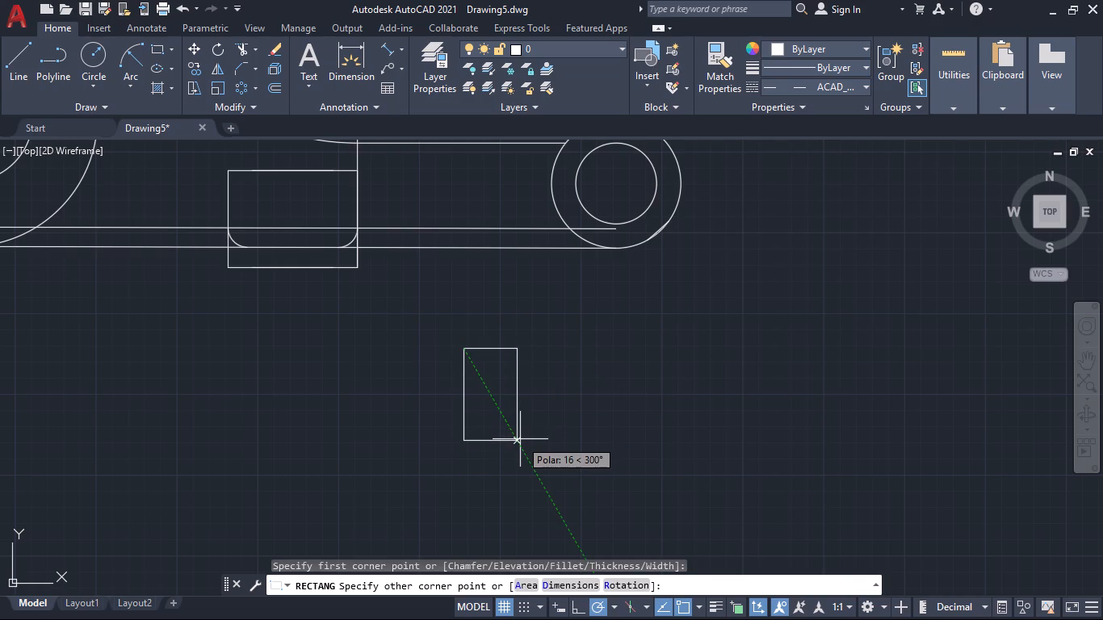
key("d")
key("Return")
type("12.5")
key("Return")
type("15")
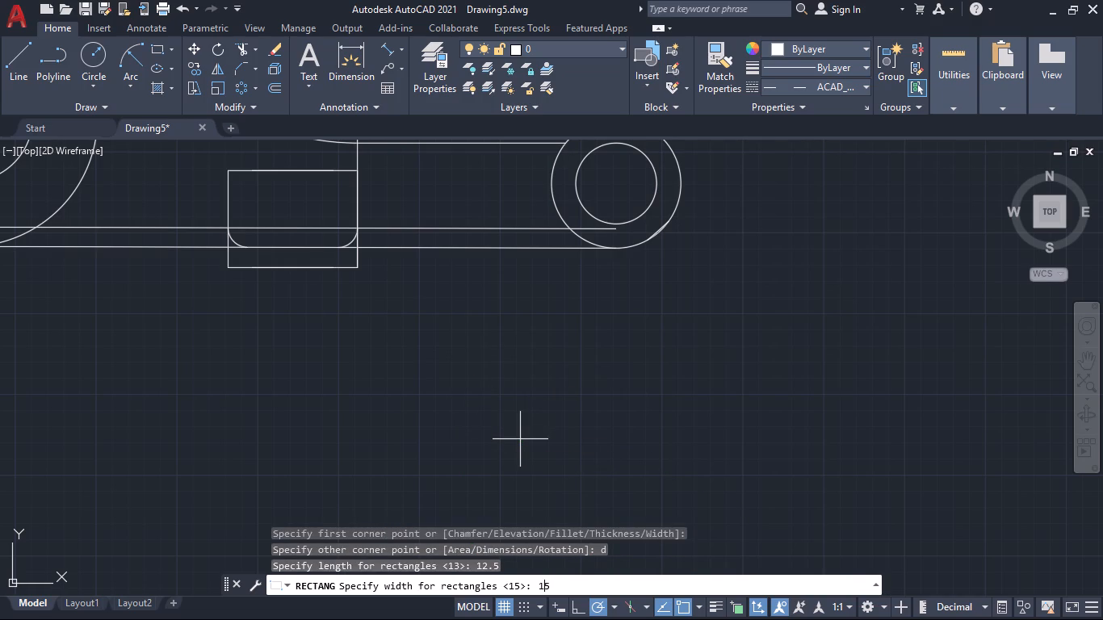
key("Return")
key("Return")
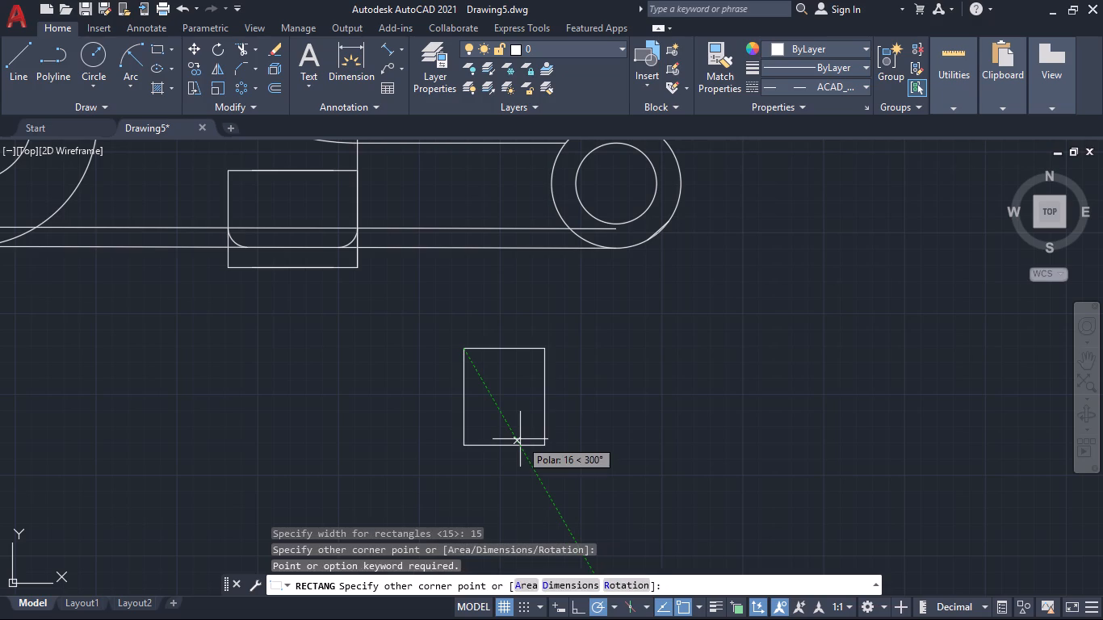
left_click(561, 444)
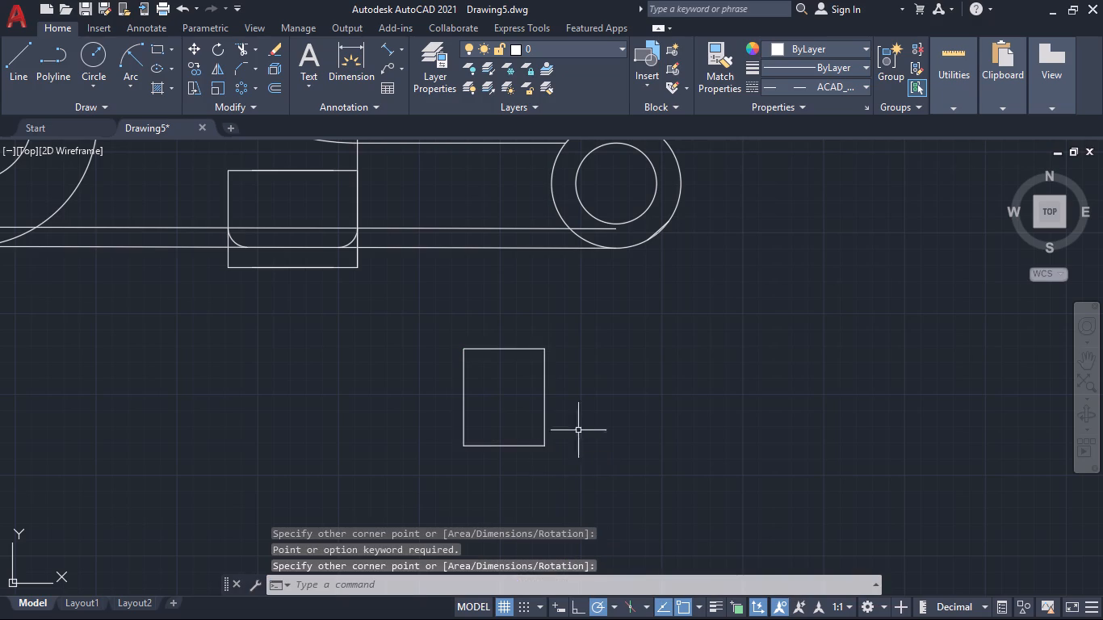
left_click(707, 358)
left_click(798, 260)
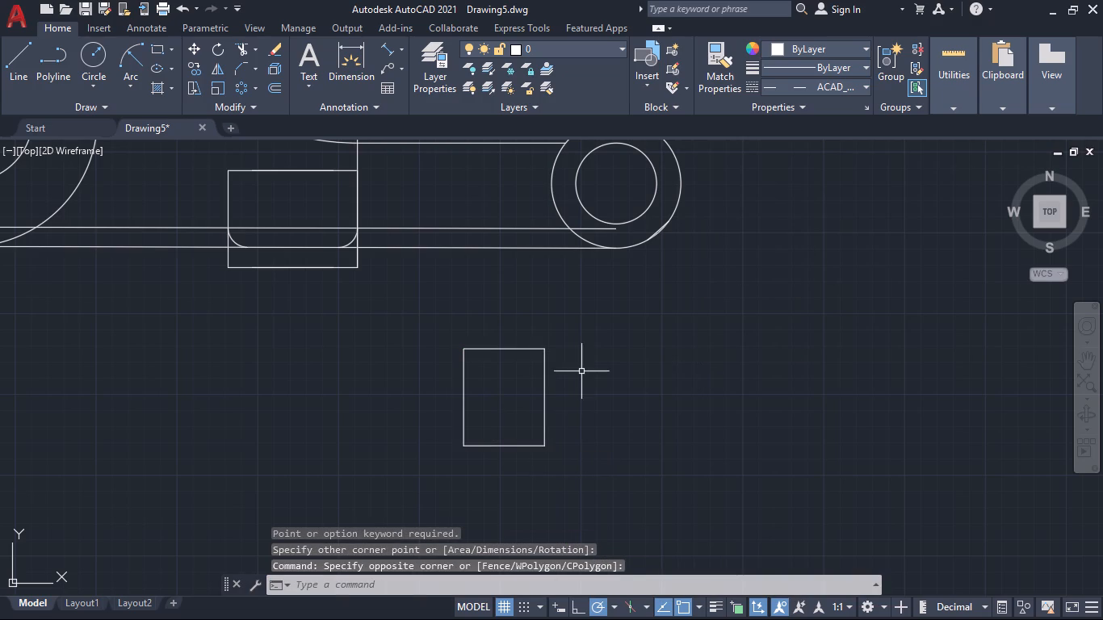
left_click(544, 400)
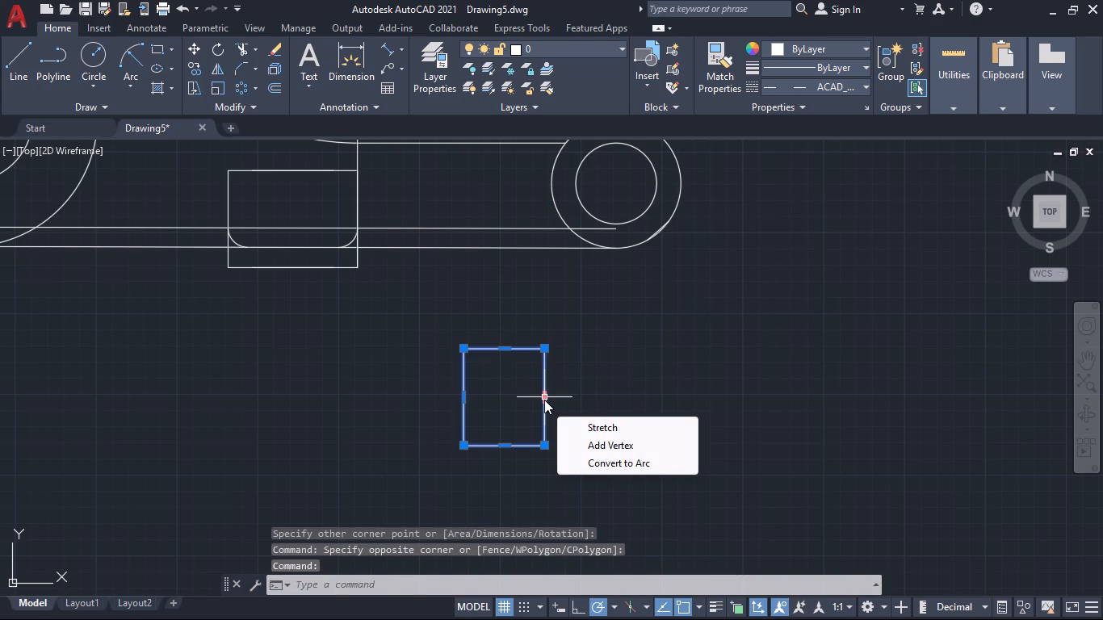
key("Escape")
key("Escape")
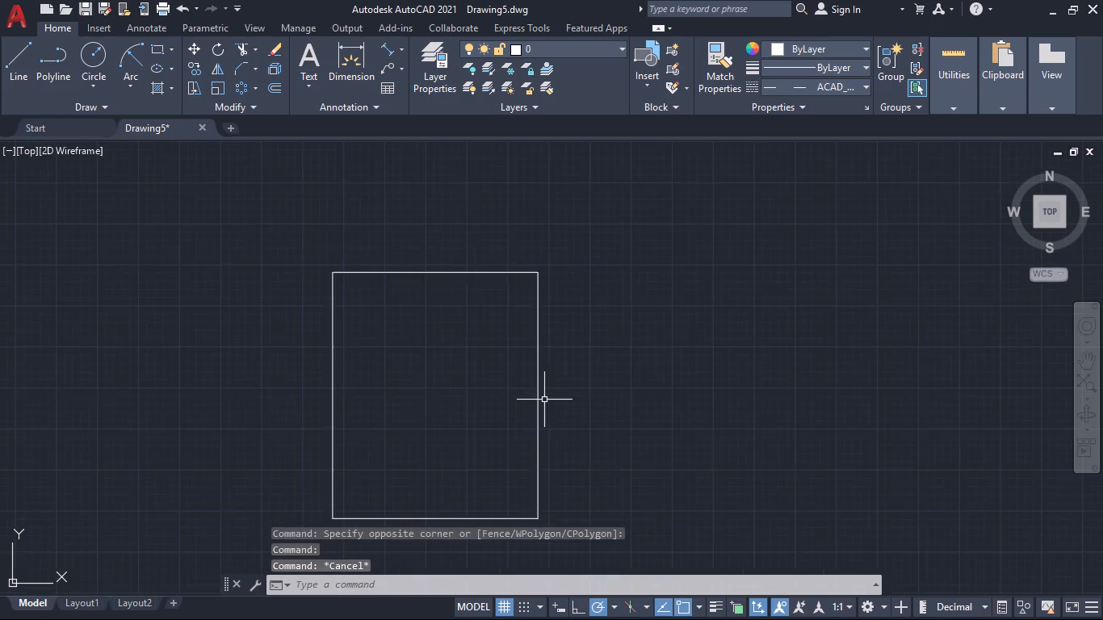
Assign the ACAD_ISO03W100 linetype to the new 12.5 by 15 mm rectangle through its object properties and clear the selection.
left_click(620, 519)
left_click(362, 249)
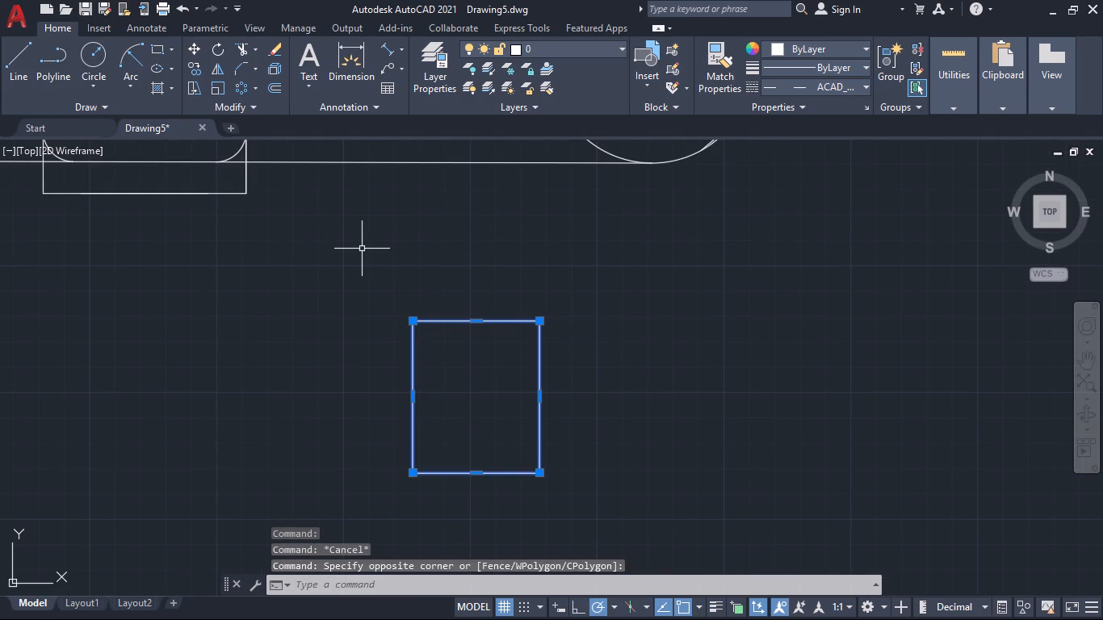
type("pr")
key("Return")
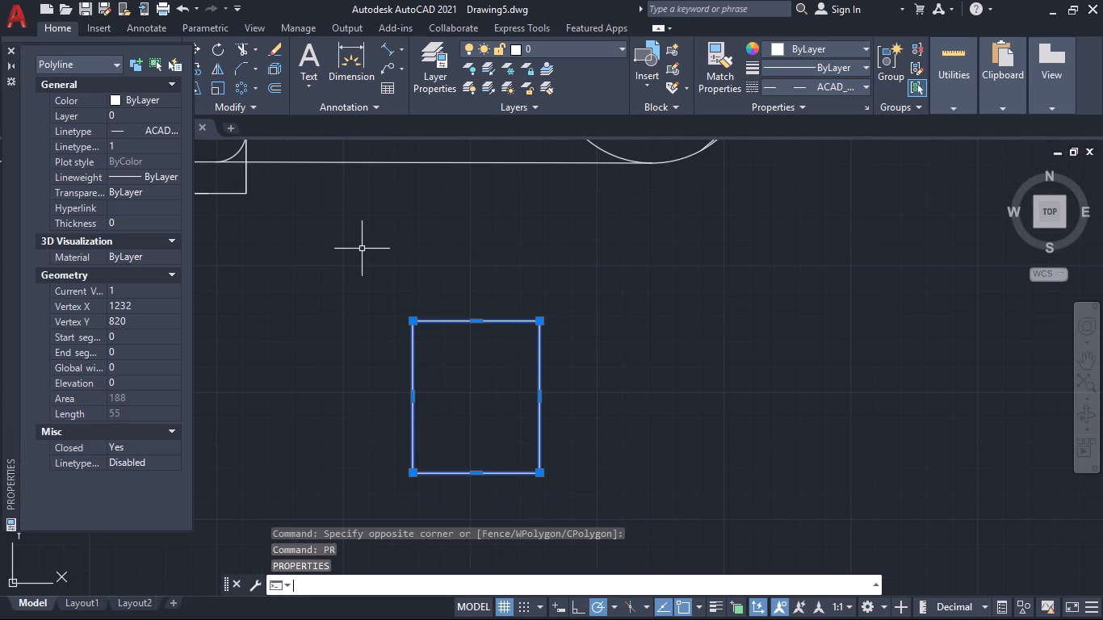
left_click(163, 131)
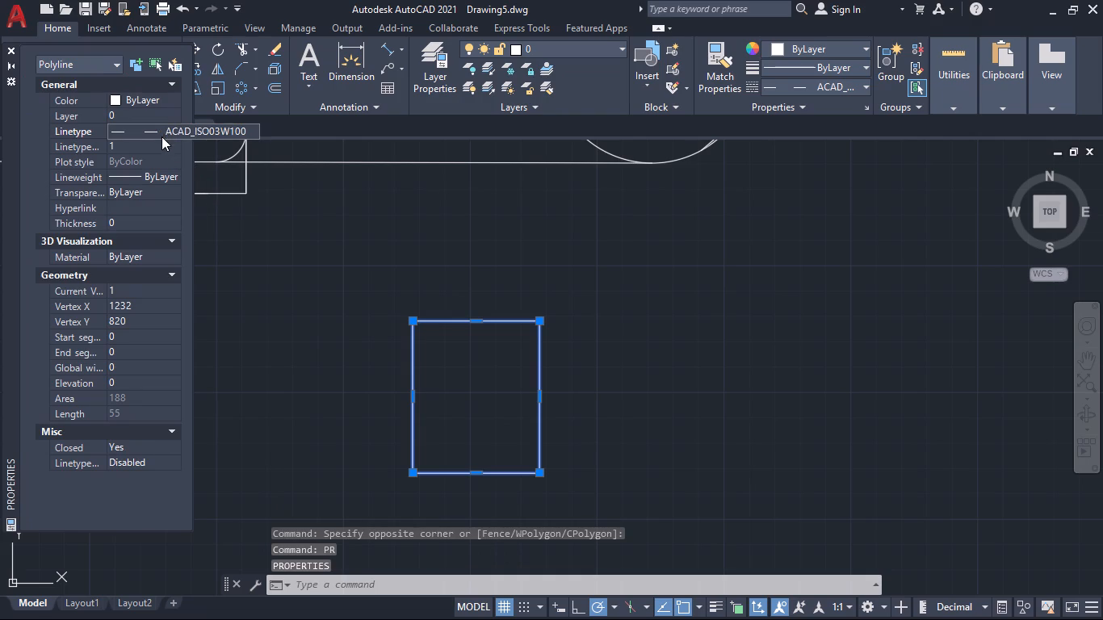
left_click(170, 133)
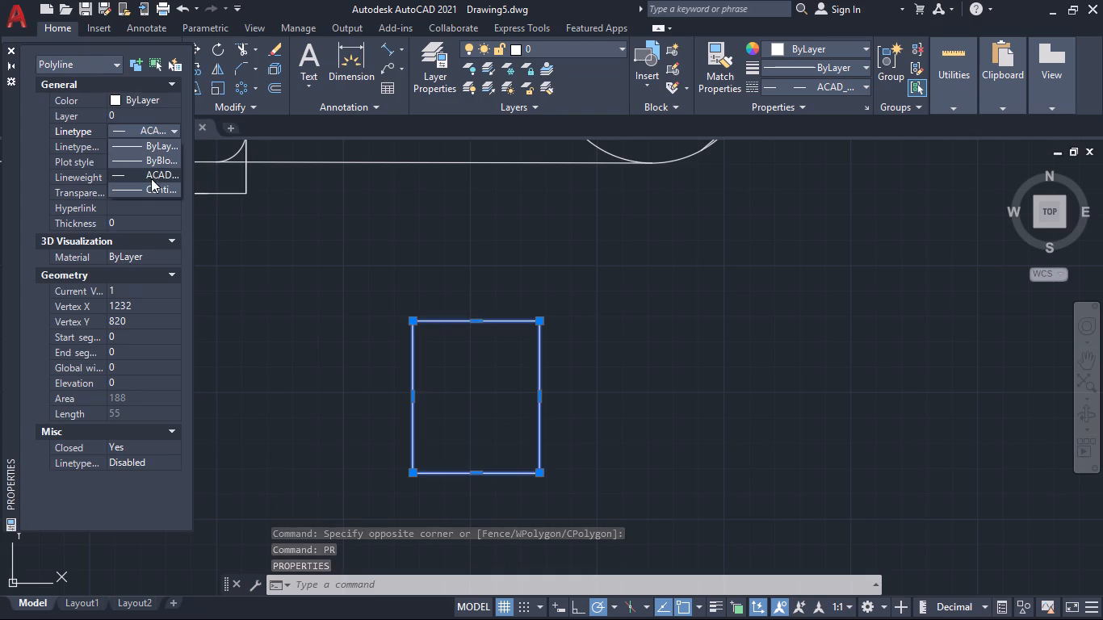
left_click(149, 170)
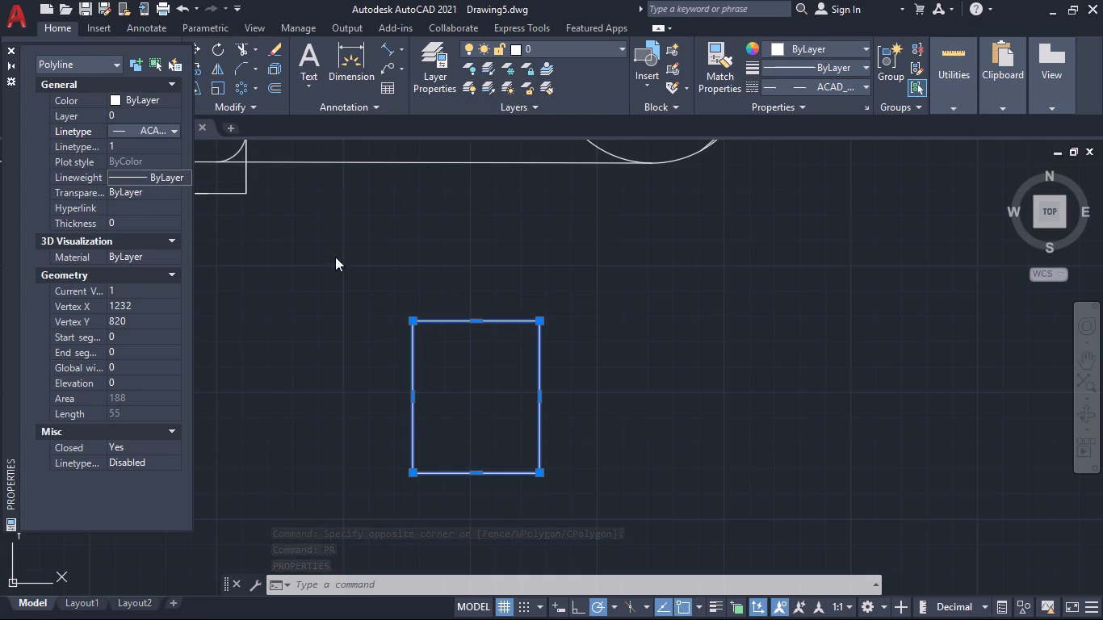
key("Escape")
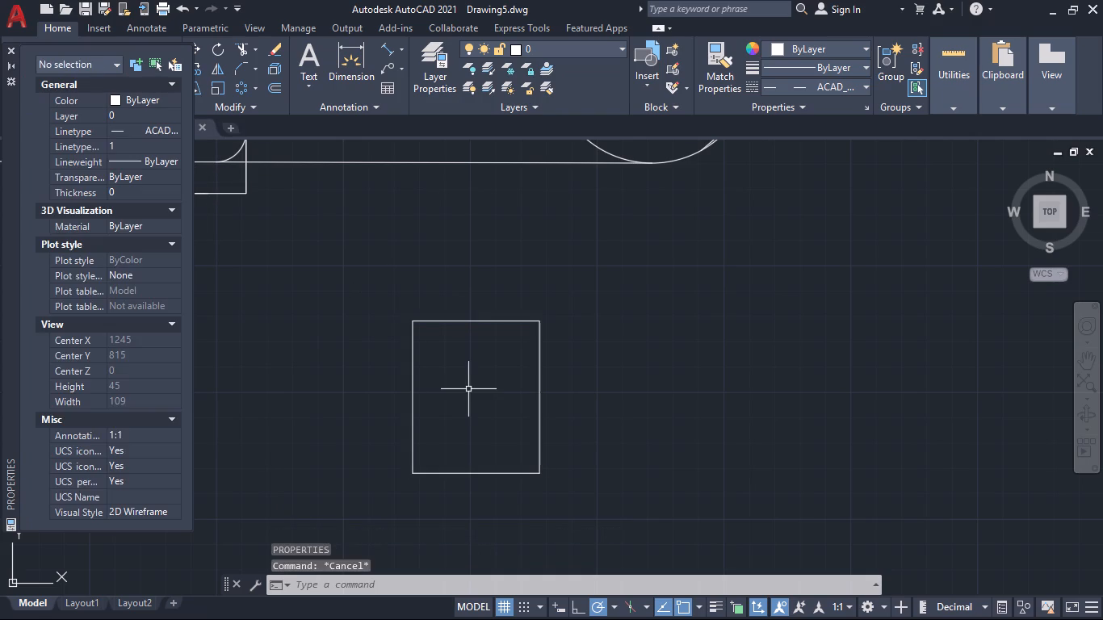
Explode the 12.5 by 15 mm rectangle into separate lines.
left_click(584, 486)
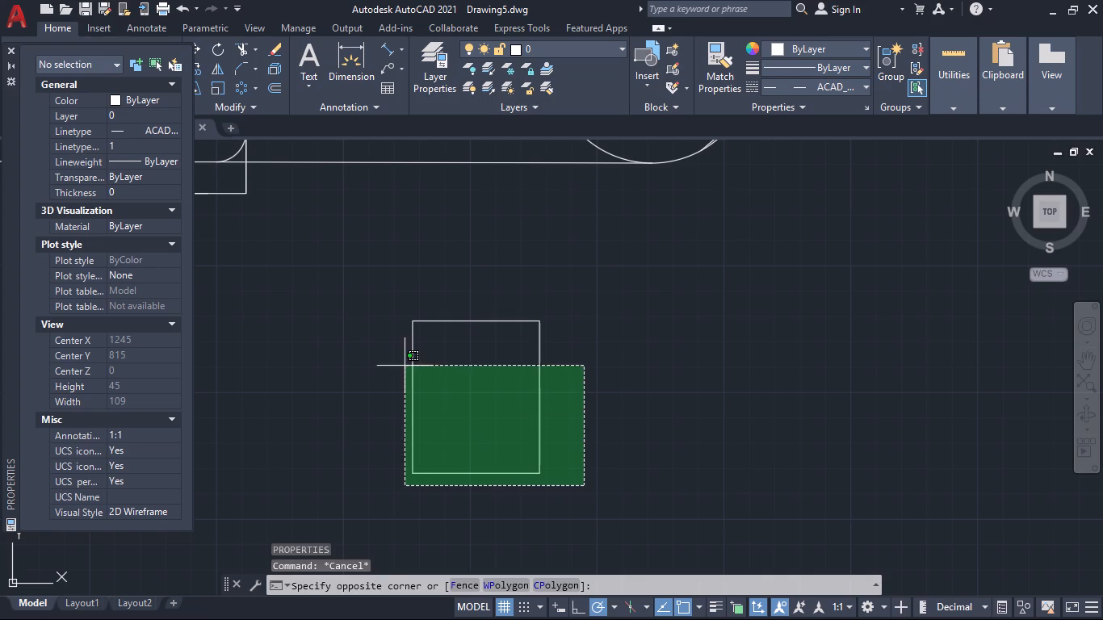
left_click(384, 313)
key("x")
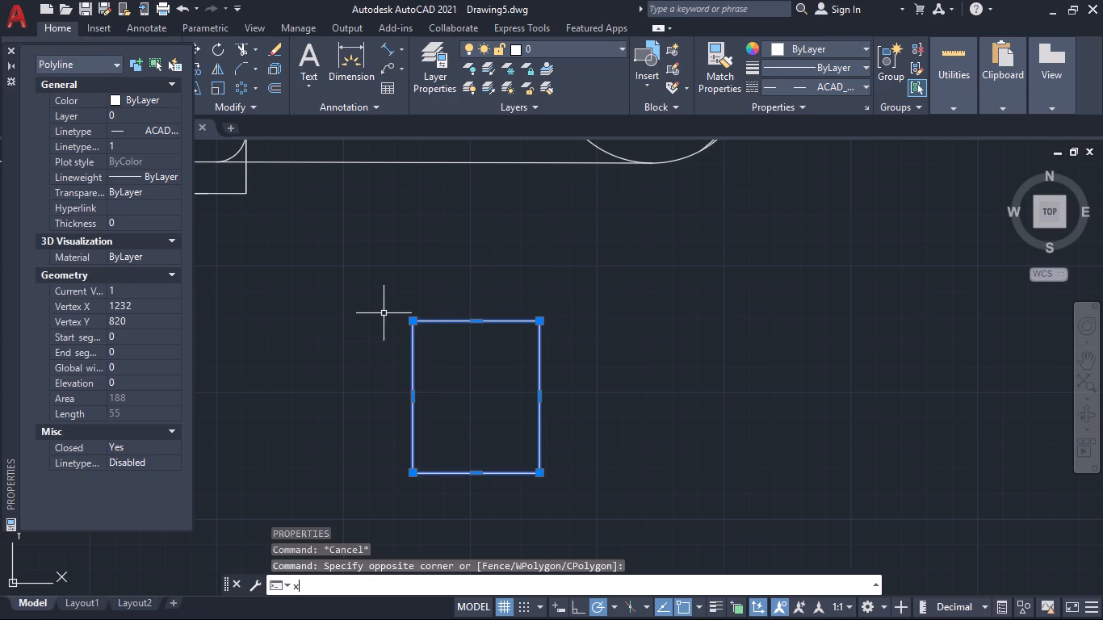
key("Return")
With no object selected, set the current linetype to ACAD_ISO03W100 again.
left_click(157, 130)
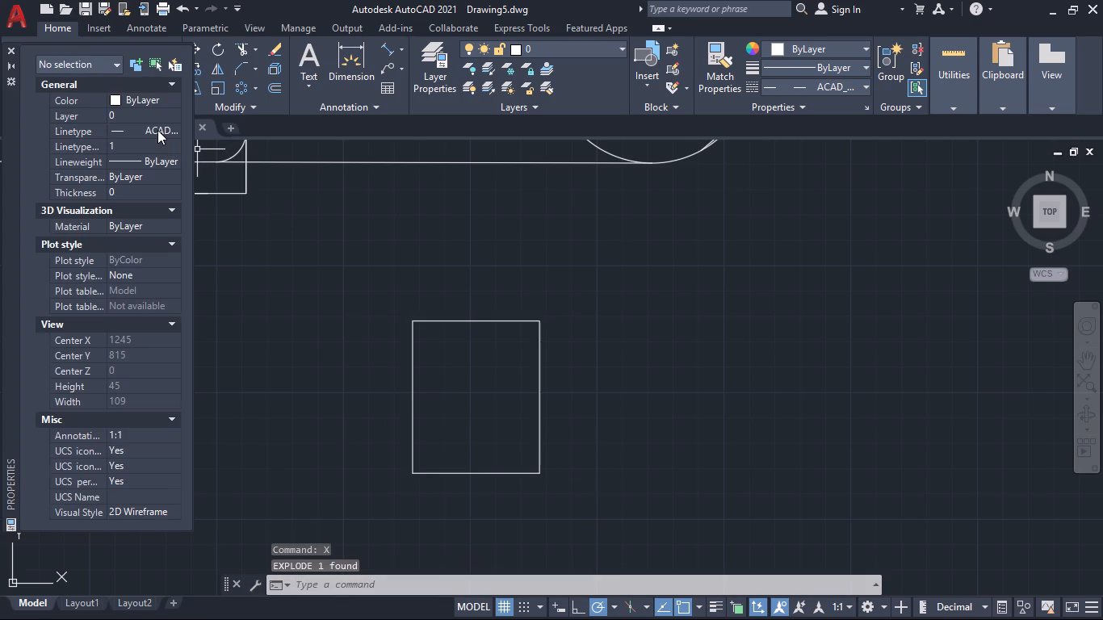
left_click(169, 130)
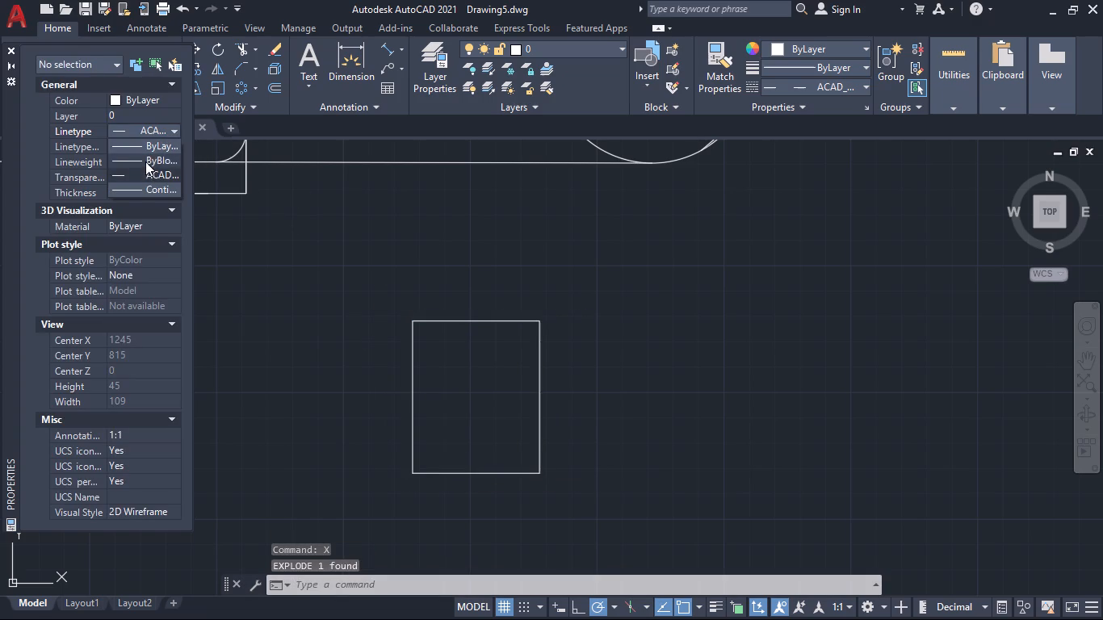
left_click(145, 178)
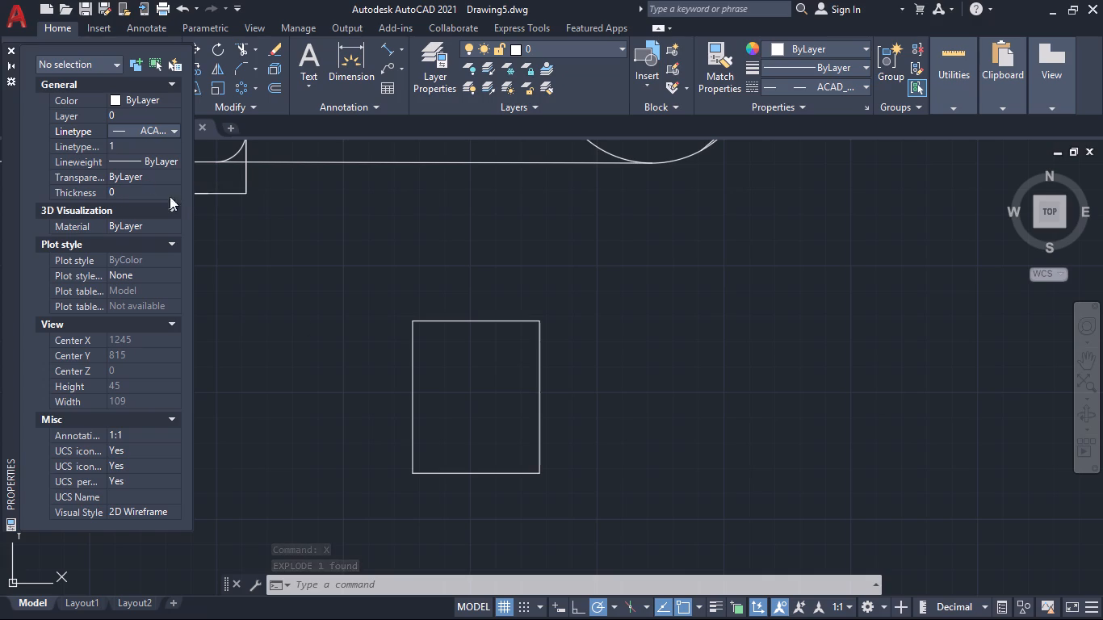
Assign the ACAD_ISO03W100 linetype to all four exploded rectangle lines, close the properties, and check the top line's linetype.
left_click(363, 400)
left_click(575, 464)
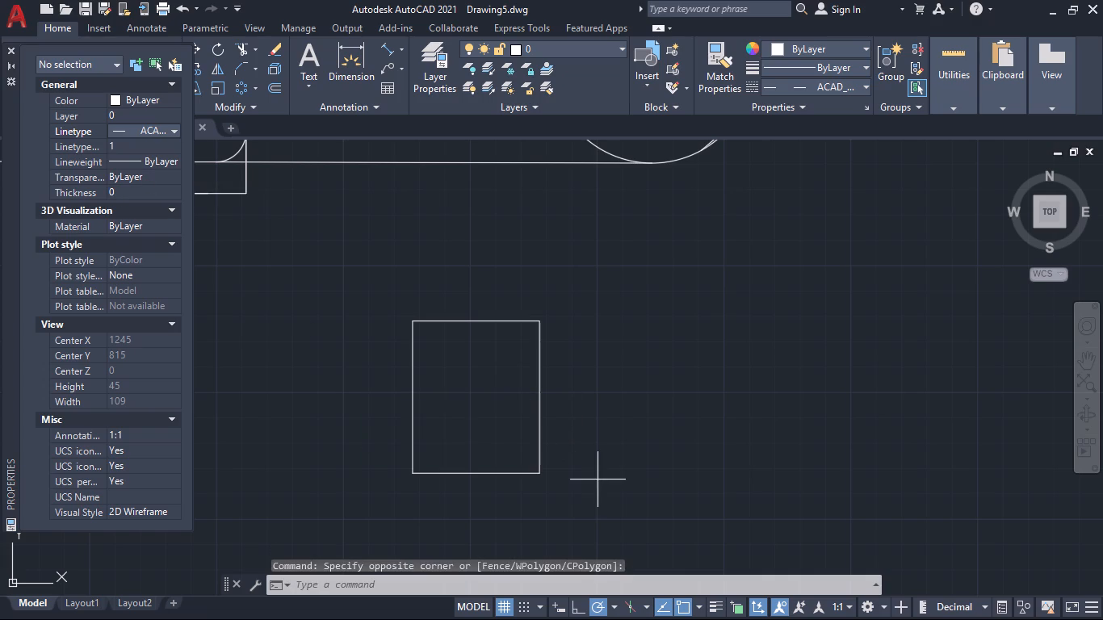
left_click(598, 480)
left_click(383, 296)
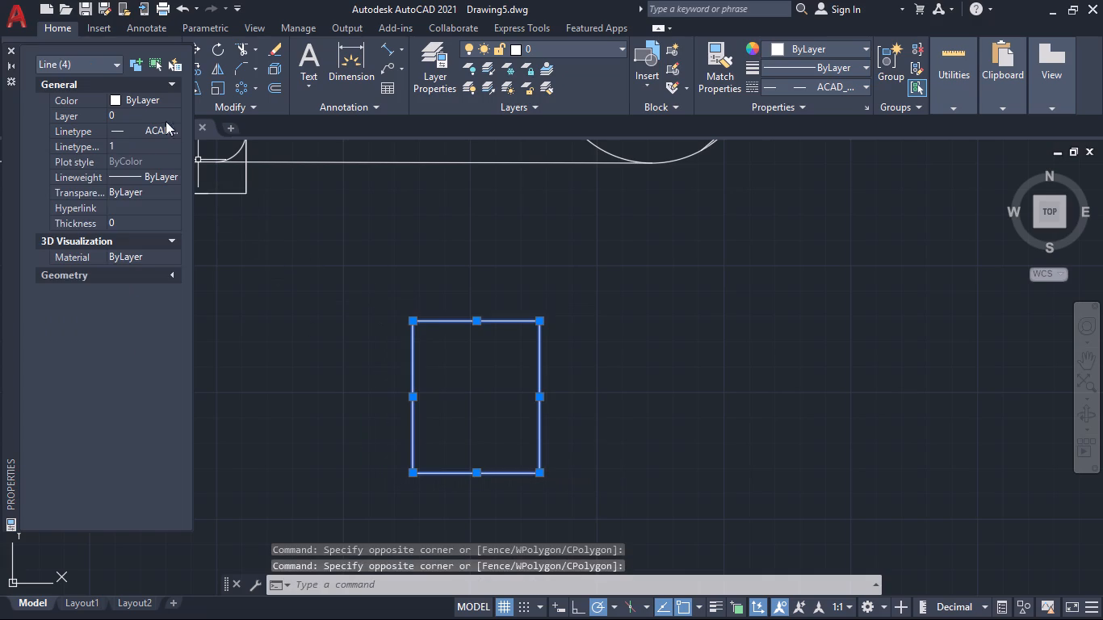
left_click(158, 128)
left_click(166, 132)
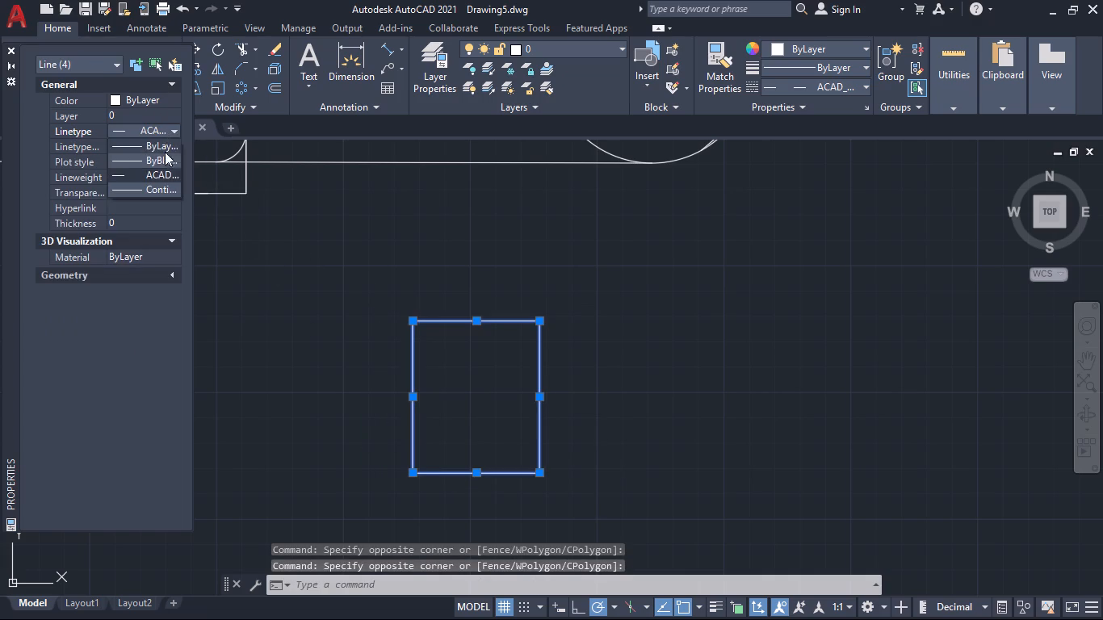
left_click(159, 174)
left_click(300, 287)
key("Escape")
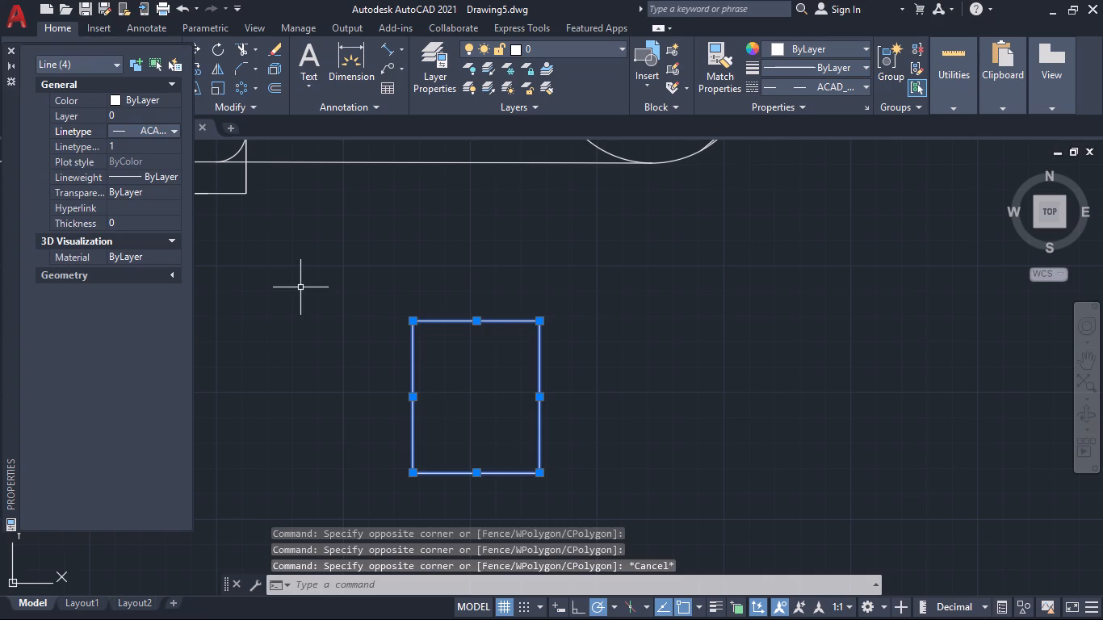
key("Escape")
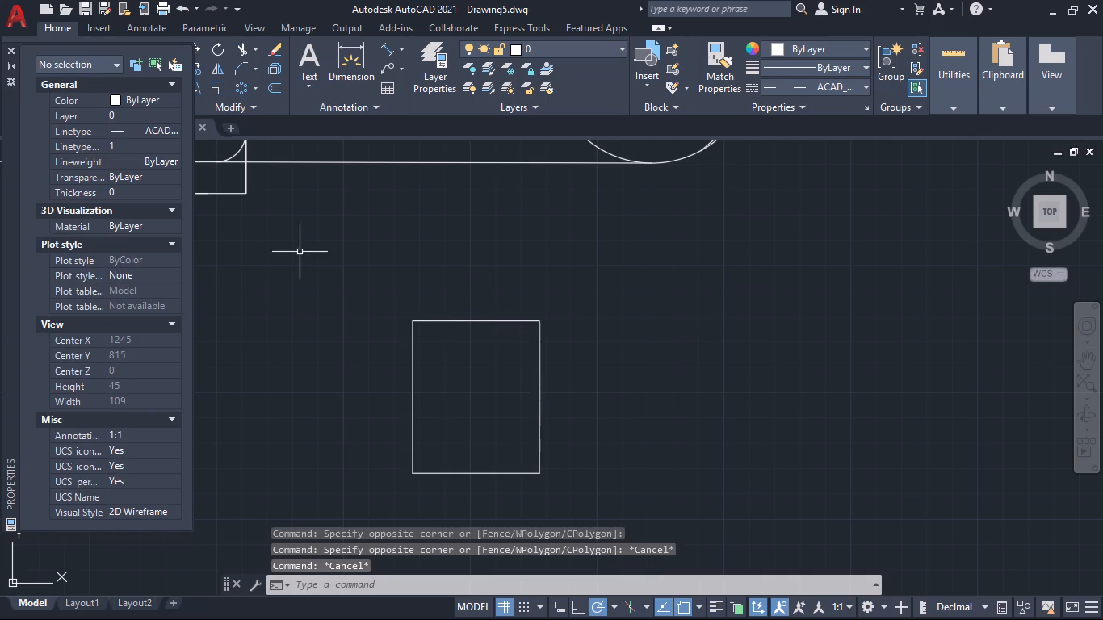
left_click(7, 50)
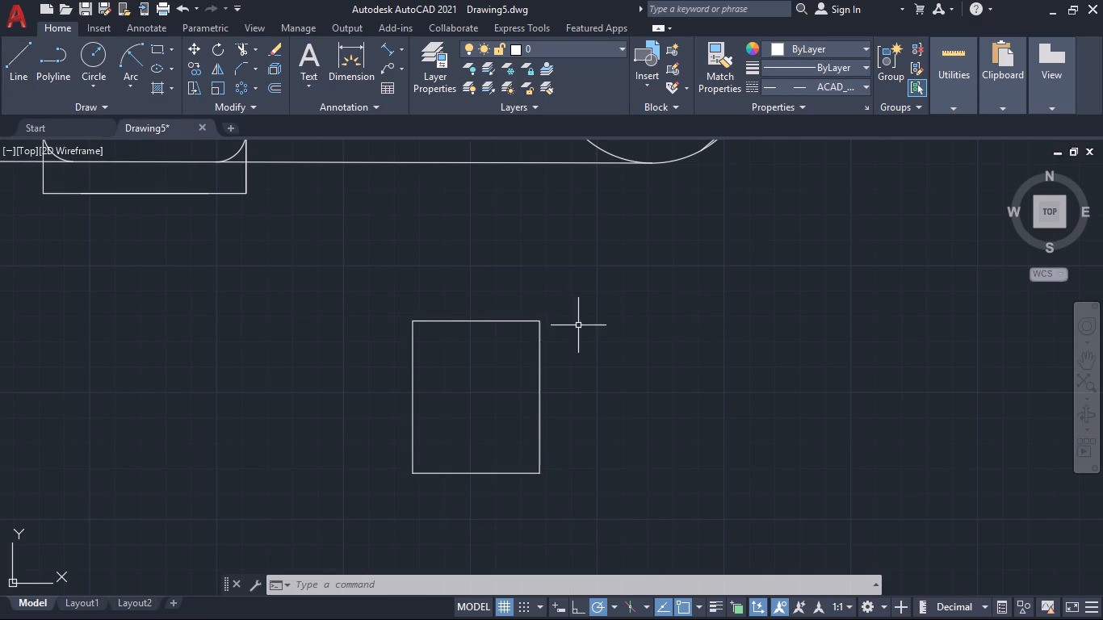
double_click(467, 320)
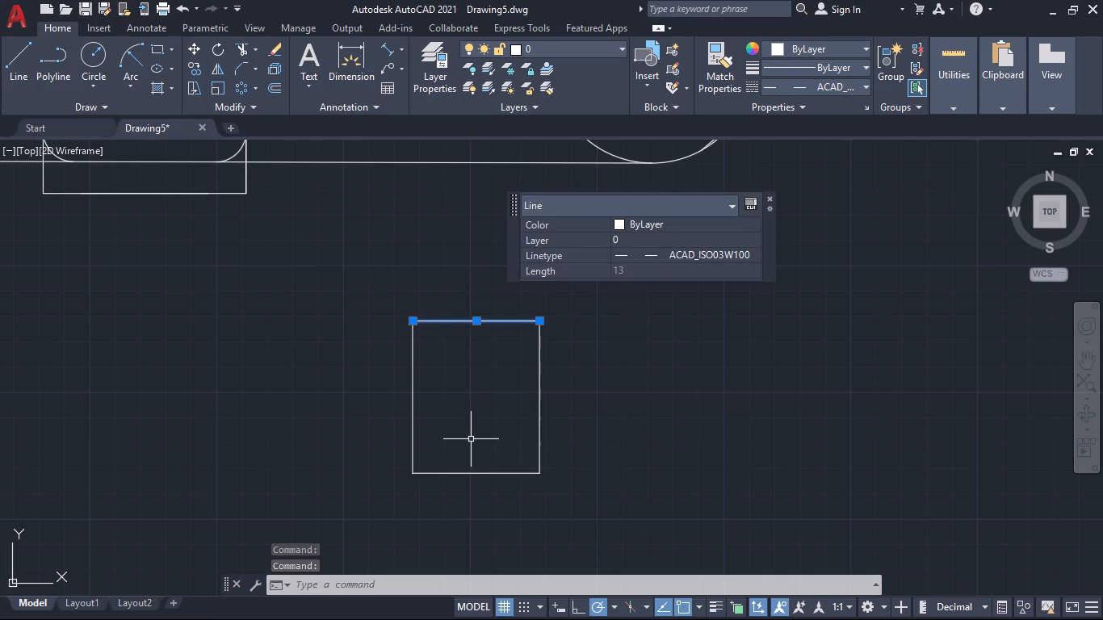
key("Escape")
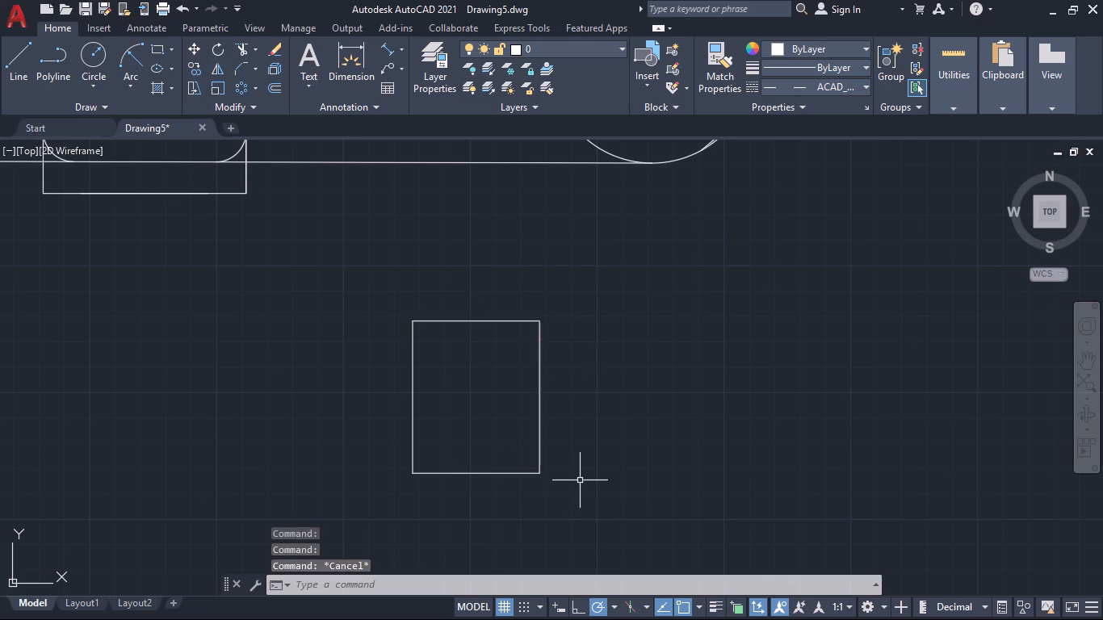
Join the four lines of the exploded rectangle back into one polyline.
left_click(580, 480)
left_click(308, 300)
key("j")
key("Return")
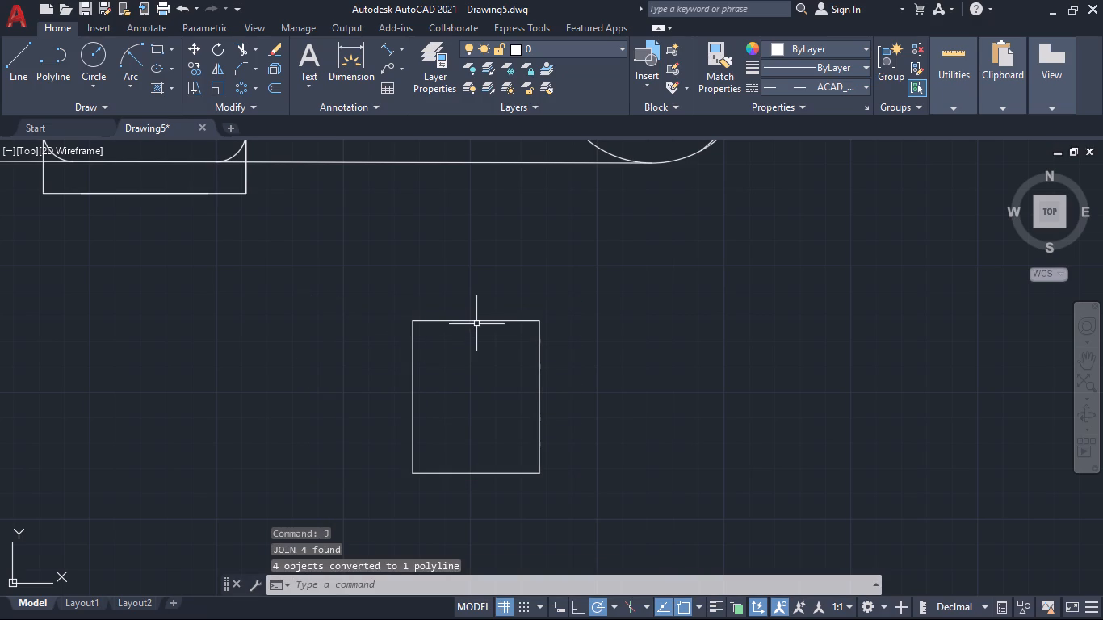
Move the 12.5 by 15 mm rectangle from its top side's midpoint to the midpoint of the outer detail rectangle's top edge.
key("m")
key("Return")
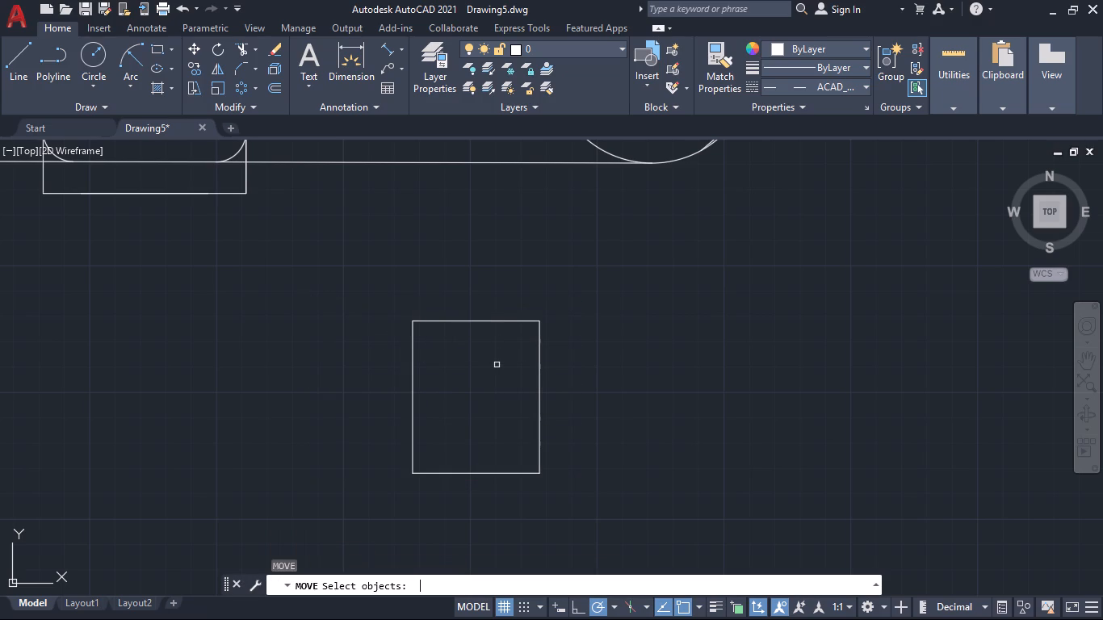
left_click(480, 321)
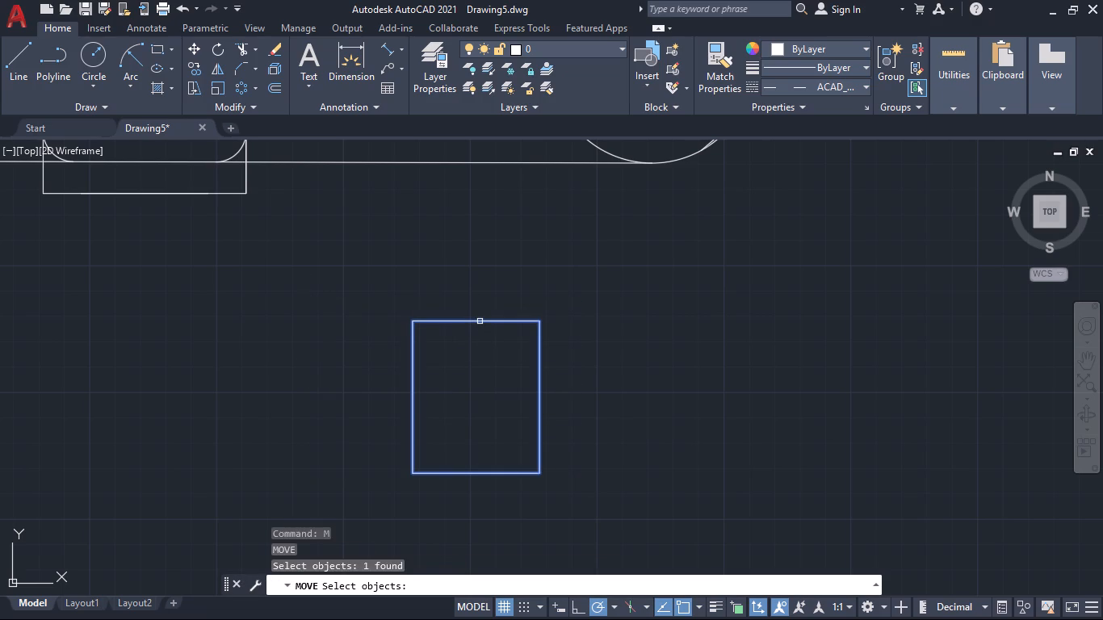
key("Return")
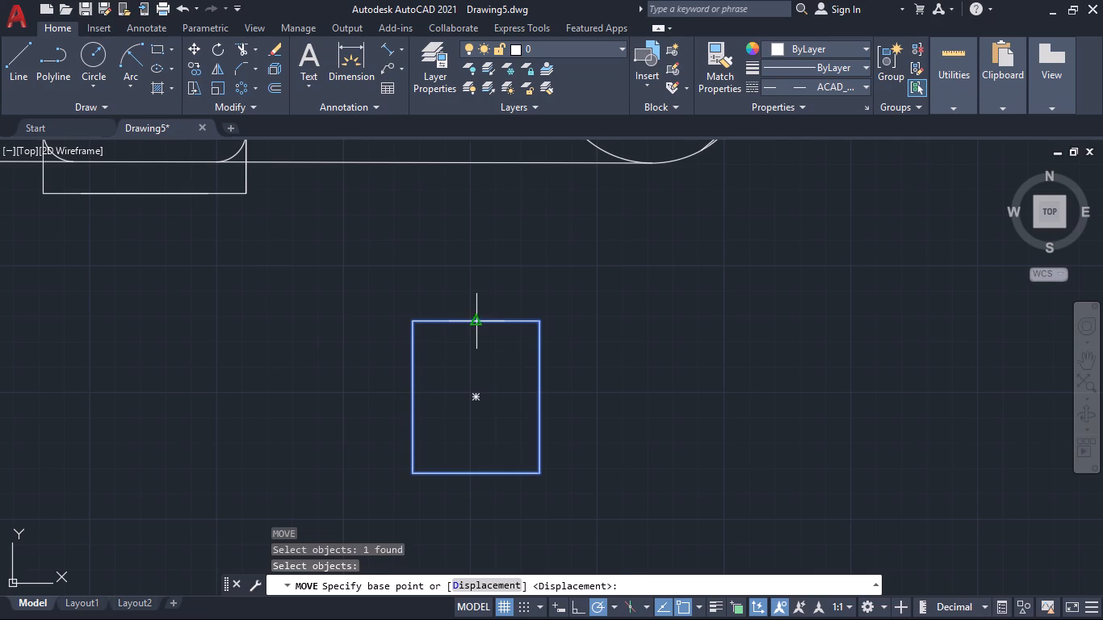
left_click(473, 323)
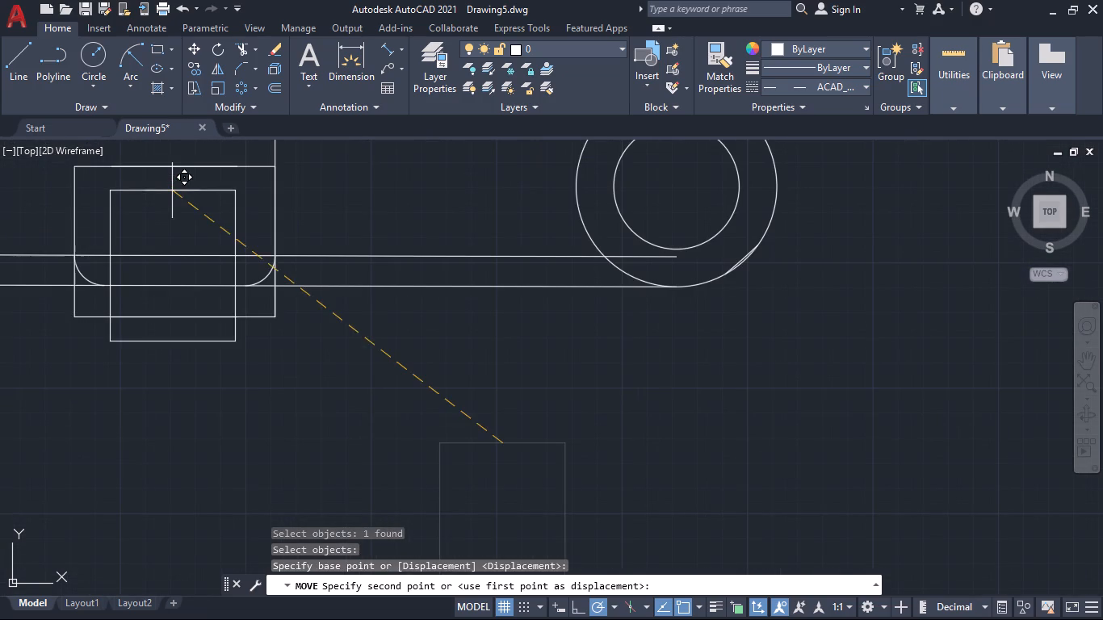
left_click(172, 168)
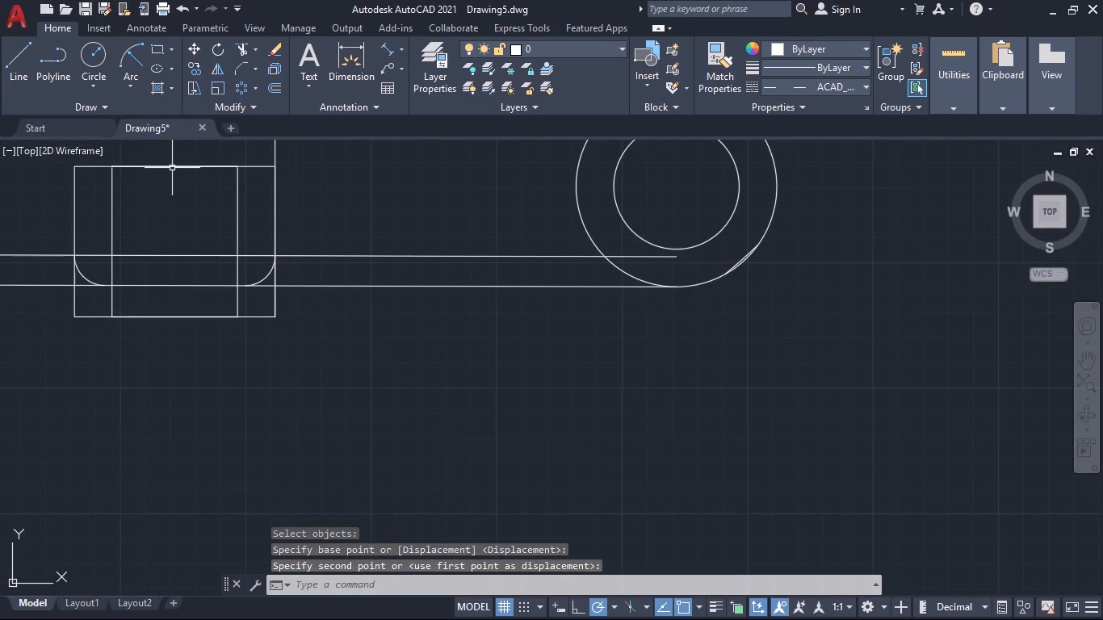
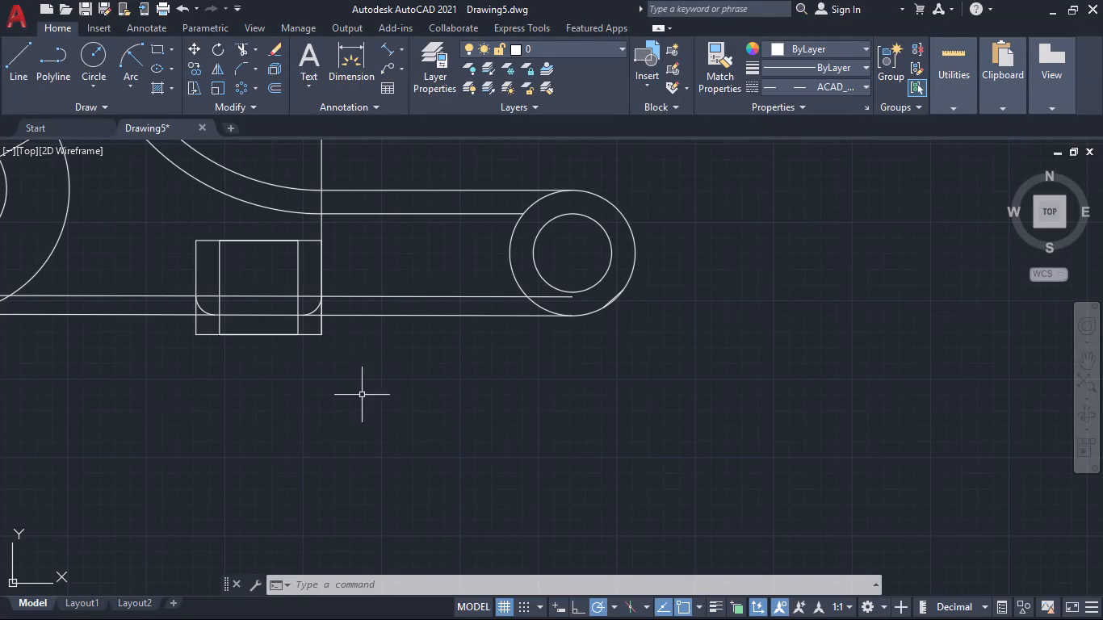
Load the HIDDENX2 linetype from acad.lin into the drawing.
left_click(860, 90)
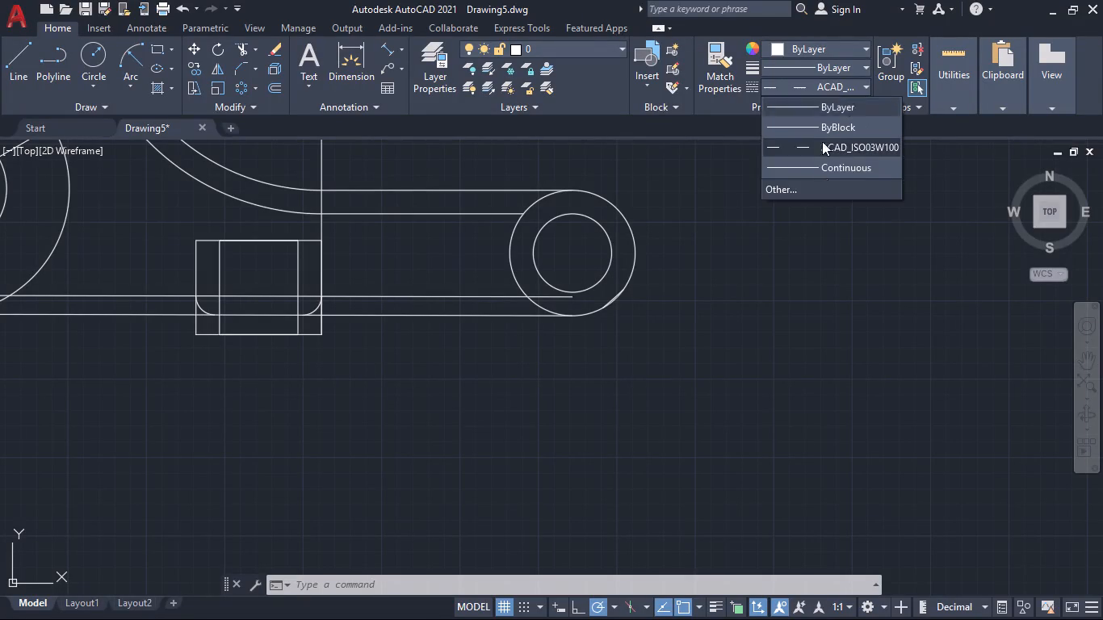
left_click(799, 186)
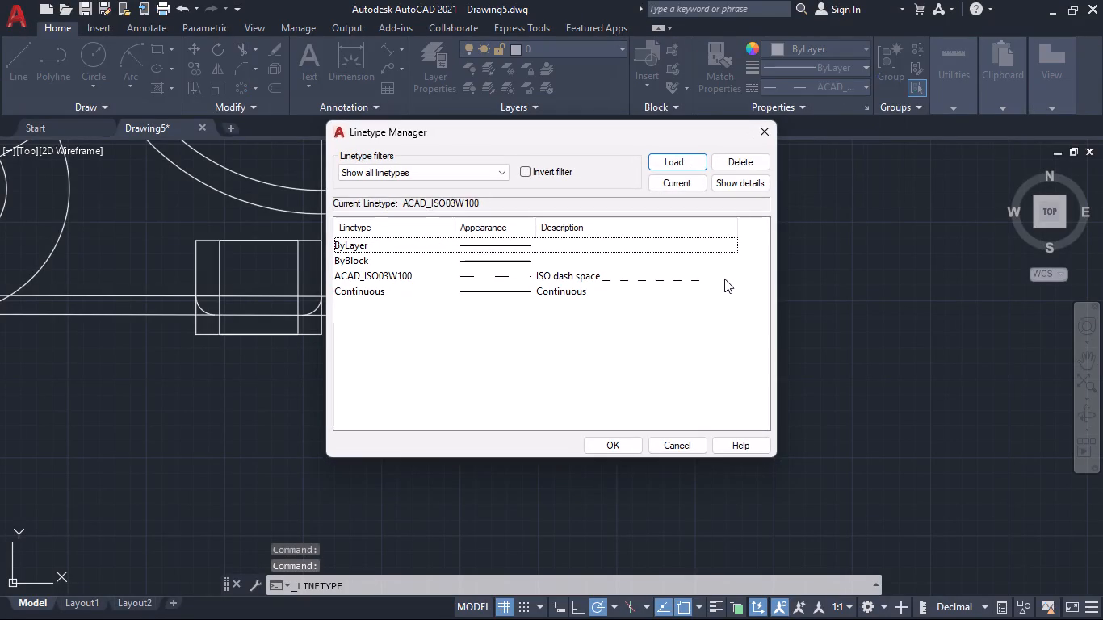
left_click(680, 160)
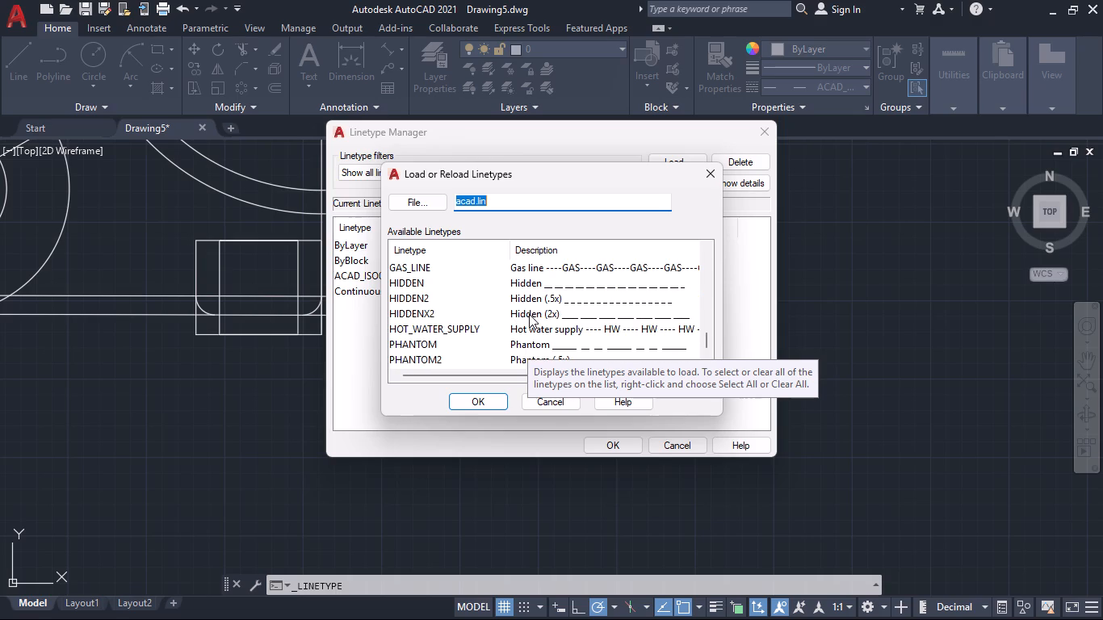
left_click(524, 317)
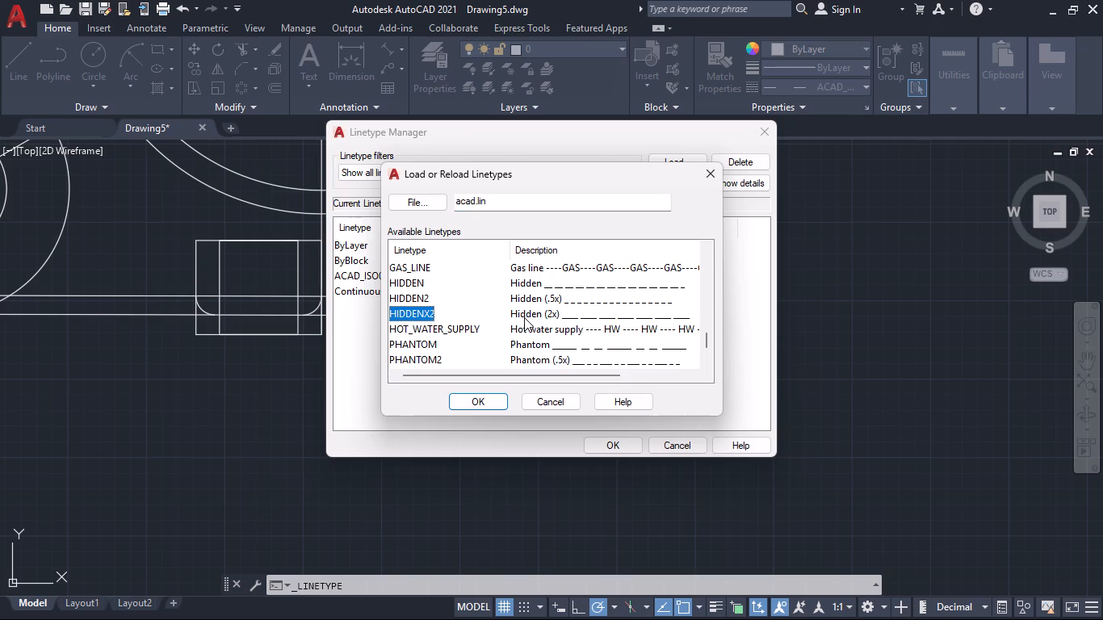
left_click(476, 401)
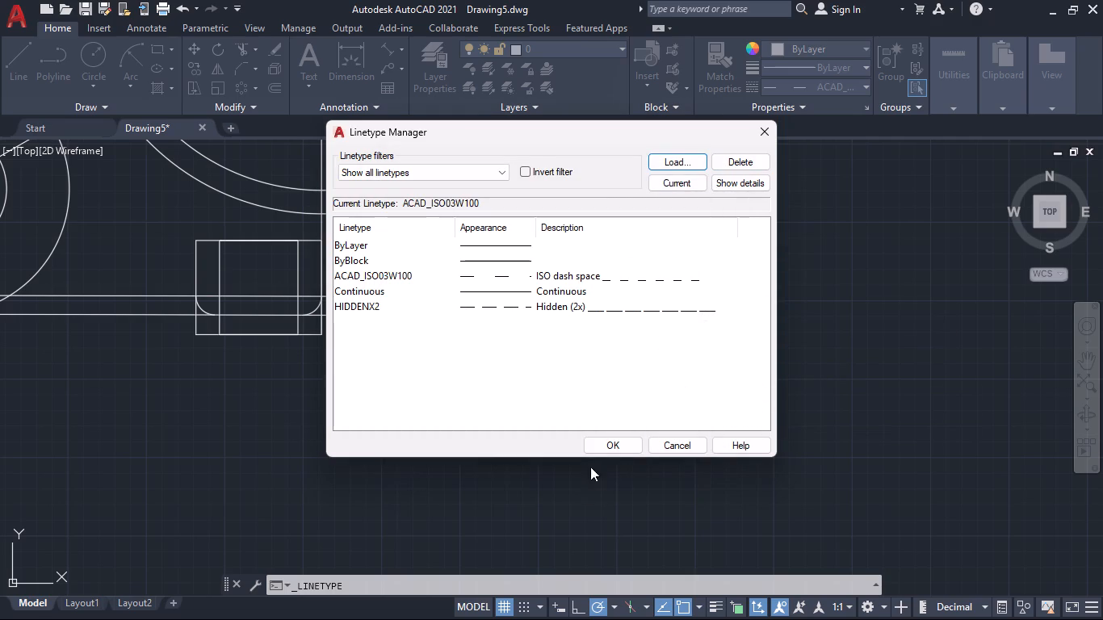
left_click(619, 439)
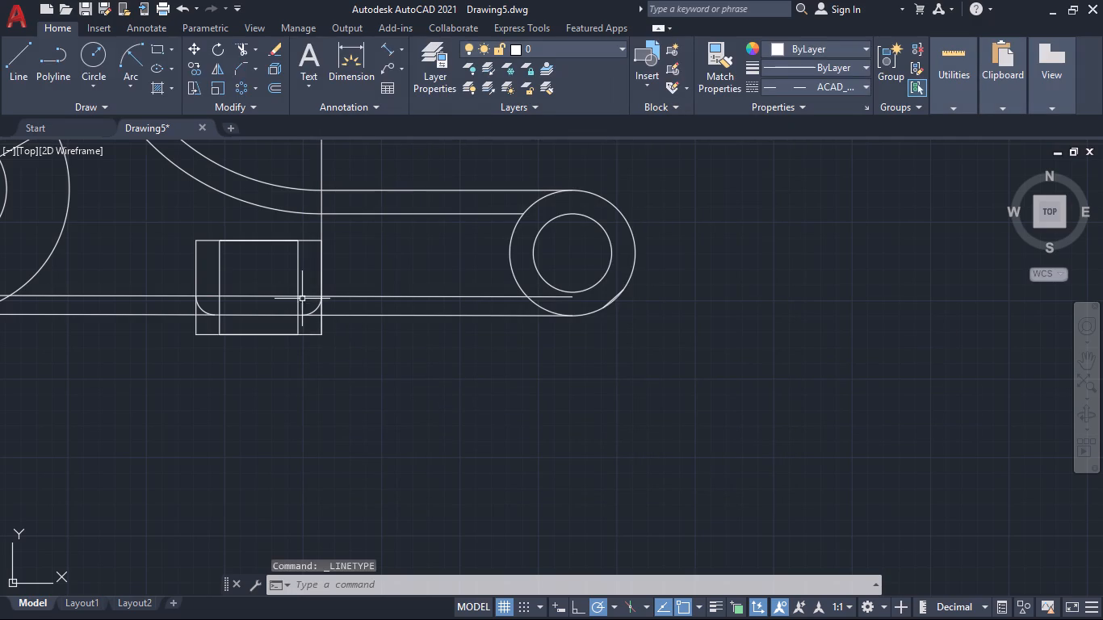
Explode the inner rectangle of the rectangular detail and delete its top and bottom lines.
left_click(298, 269)
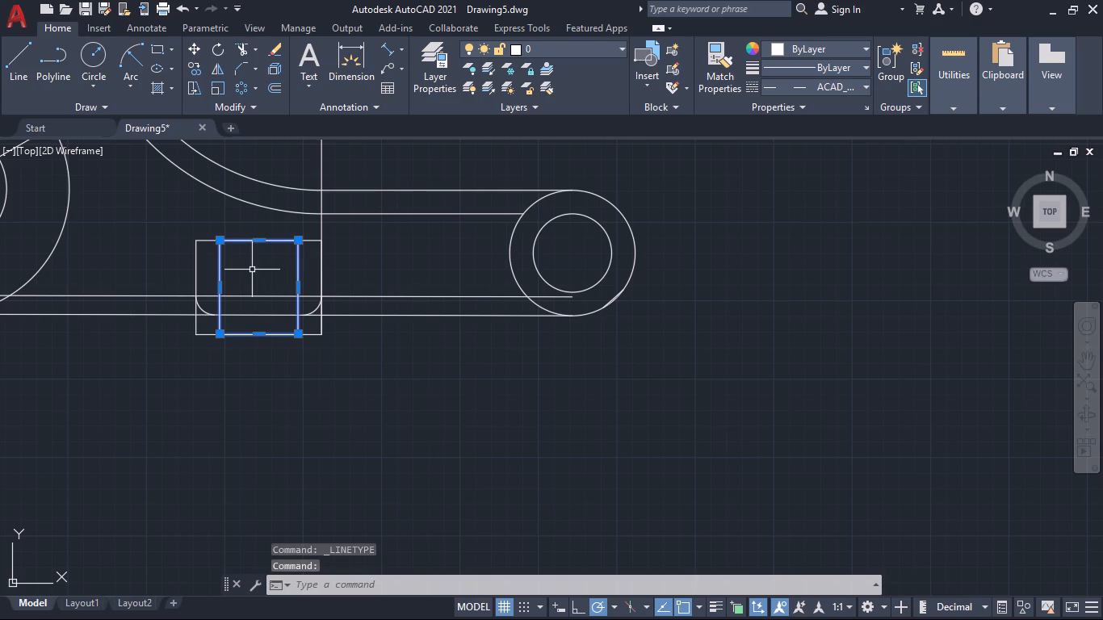
key("x")
key("Return")
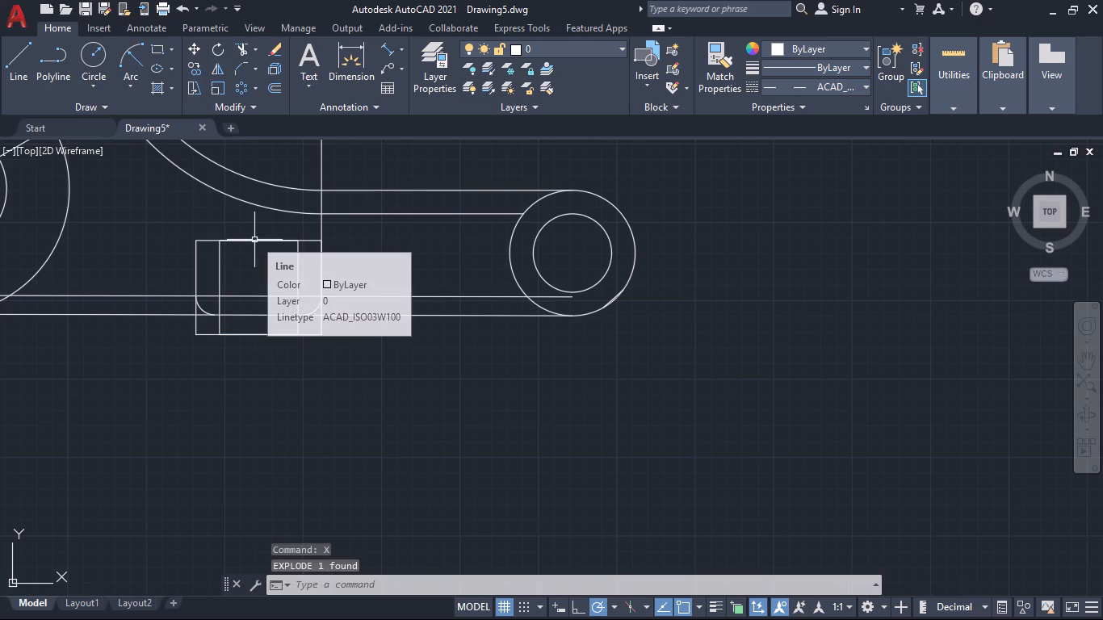
left_click(255, 240)
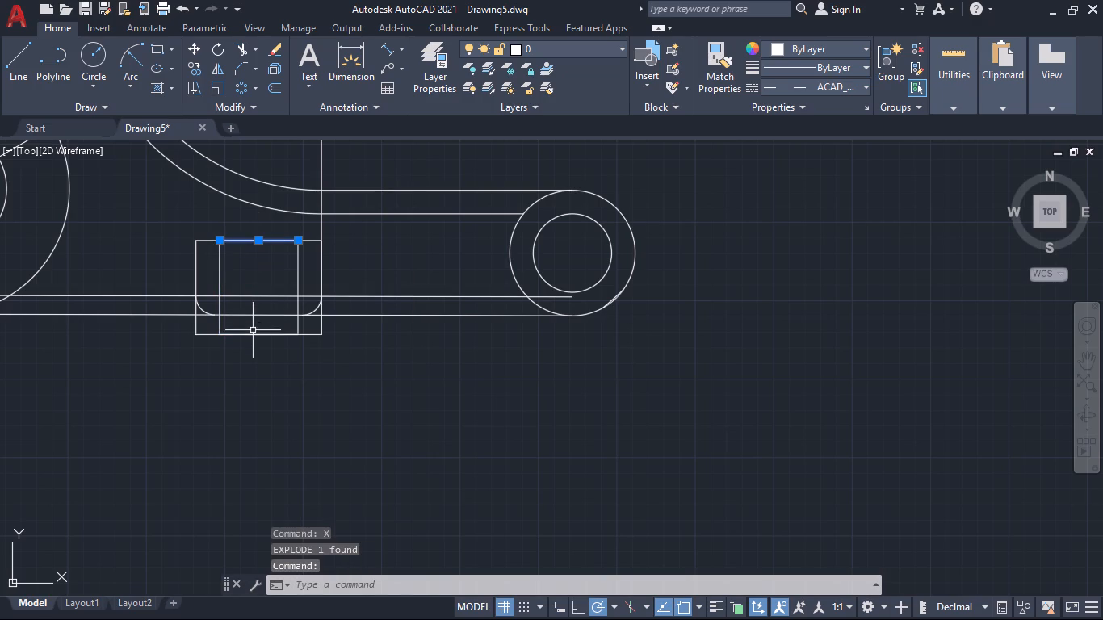
left_click(253, 335)
key("Delete")
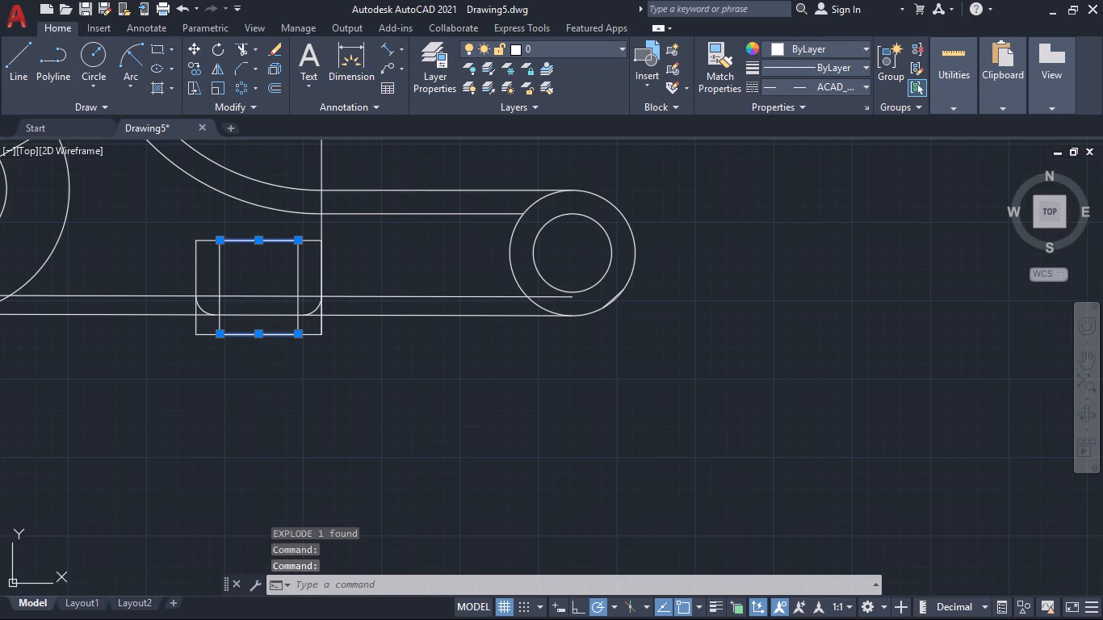
Change the linetype of the inner detail's right vertical line to HIDDENX2.
left_click(297, 271)
right_click(297, 271)
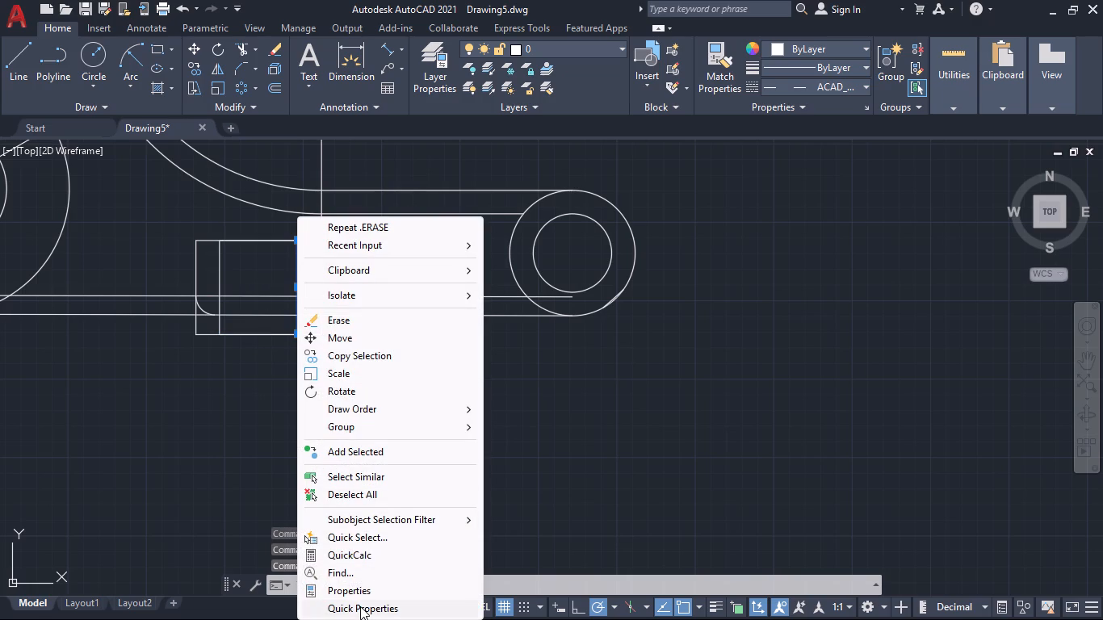
left_click(360, 606)
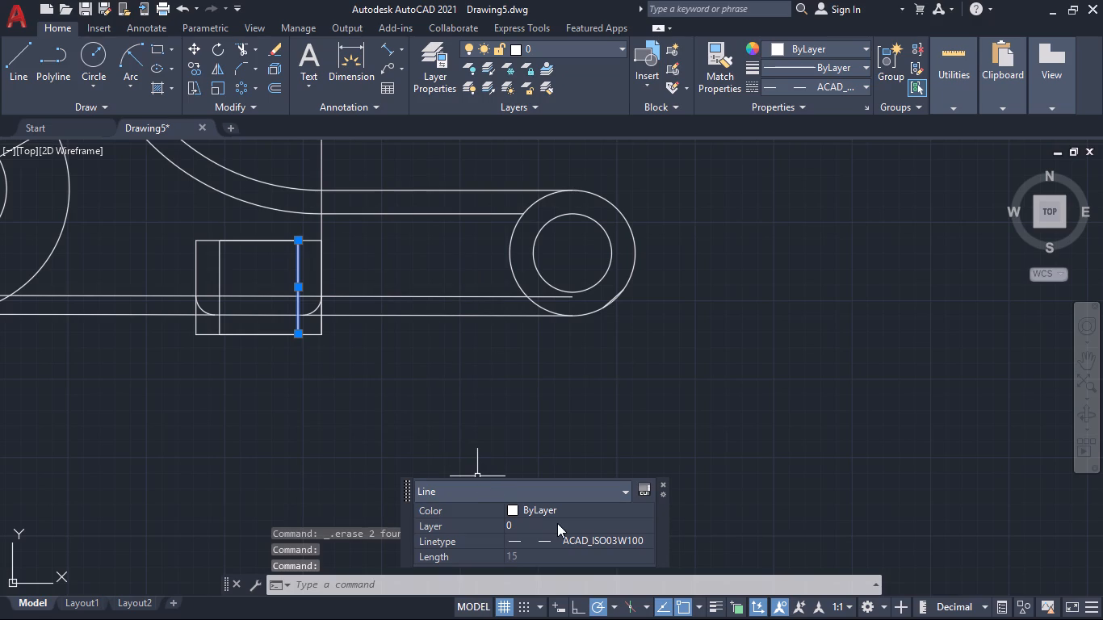
left_click(572, 535)
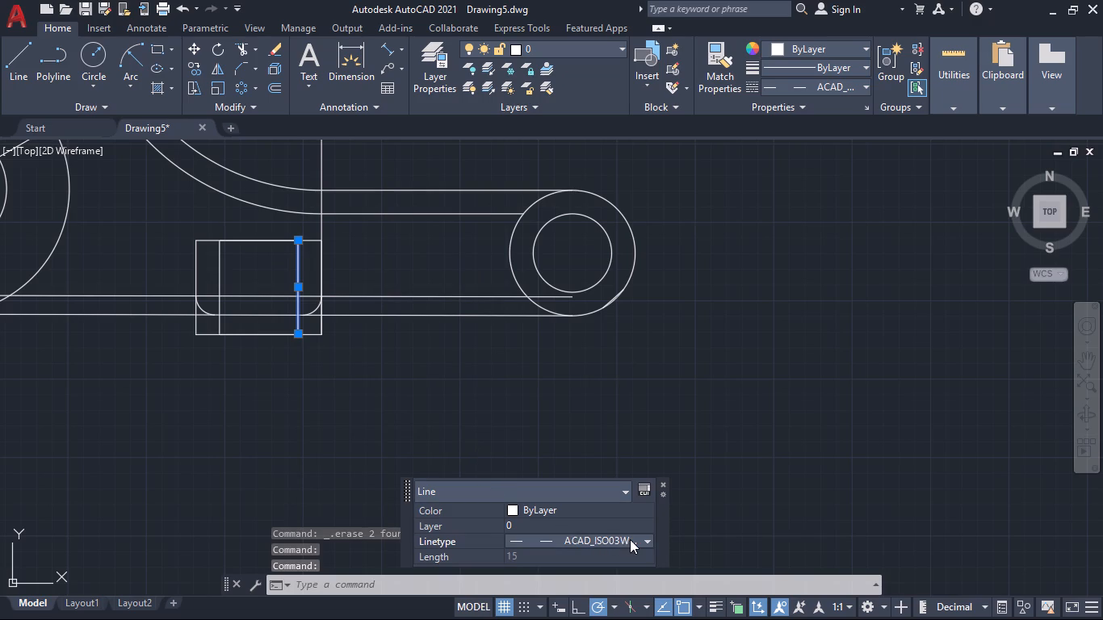
left_click(641, 539)
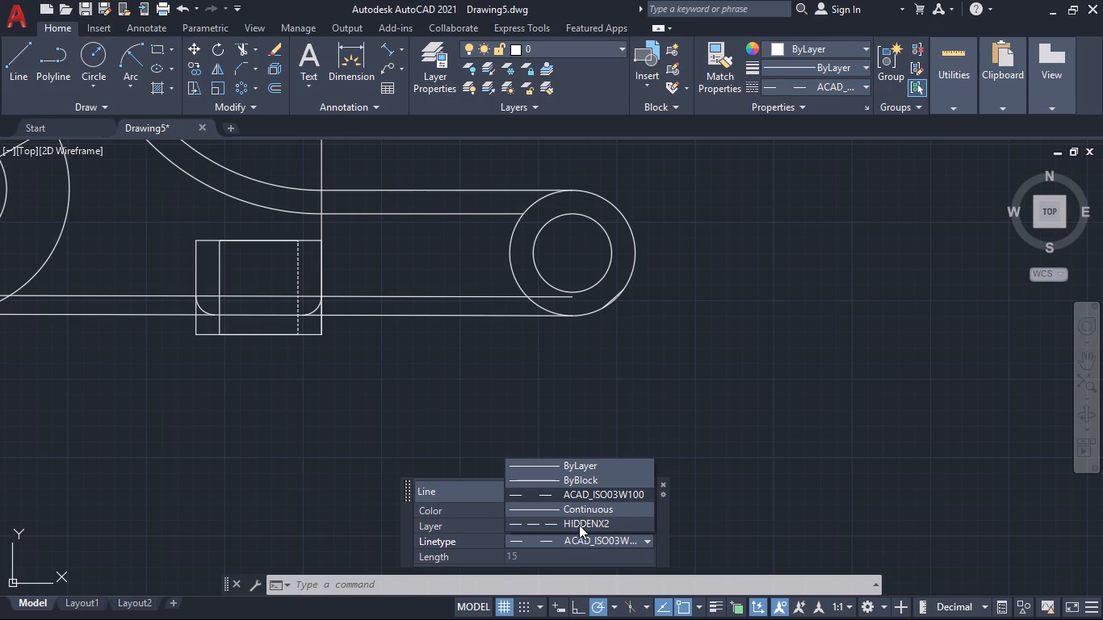
left_click(579, 525)
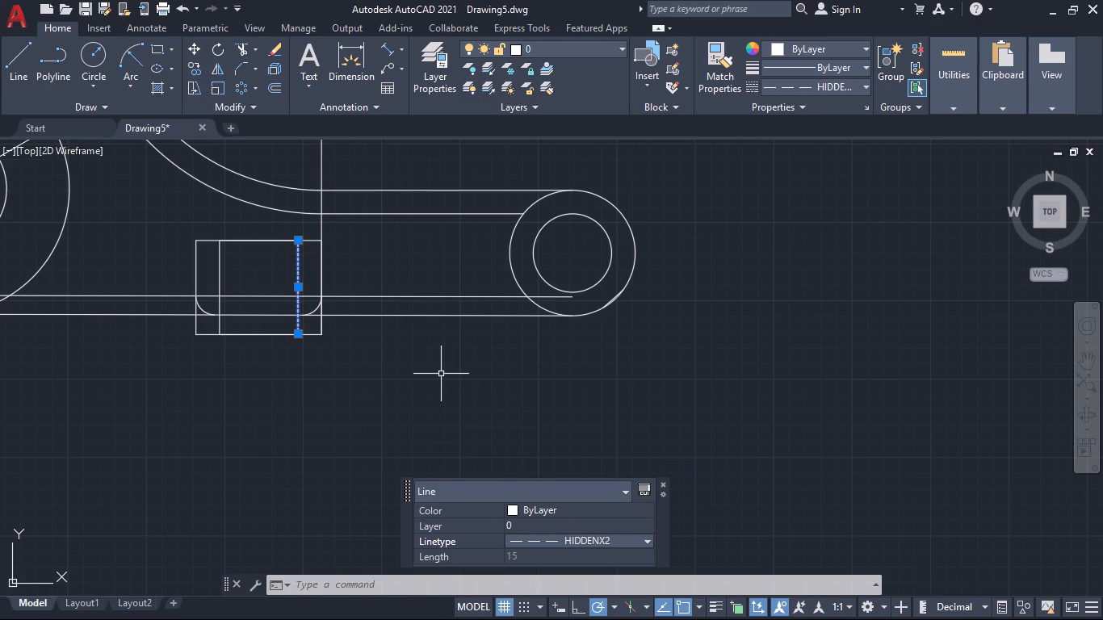
key("Escape")
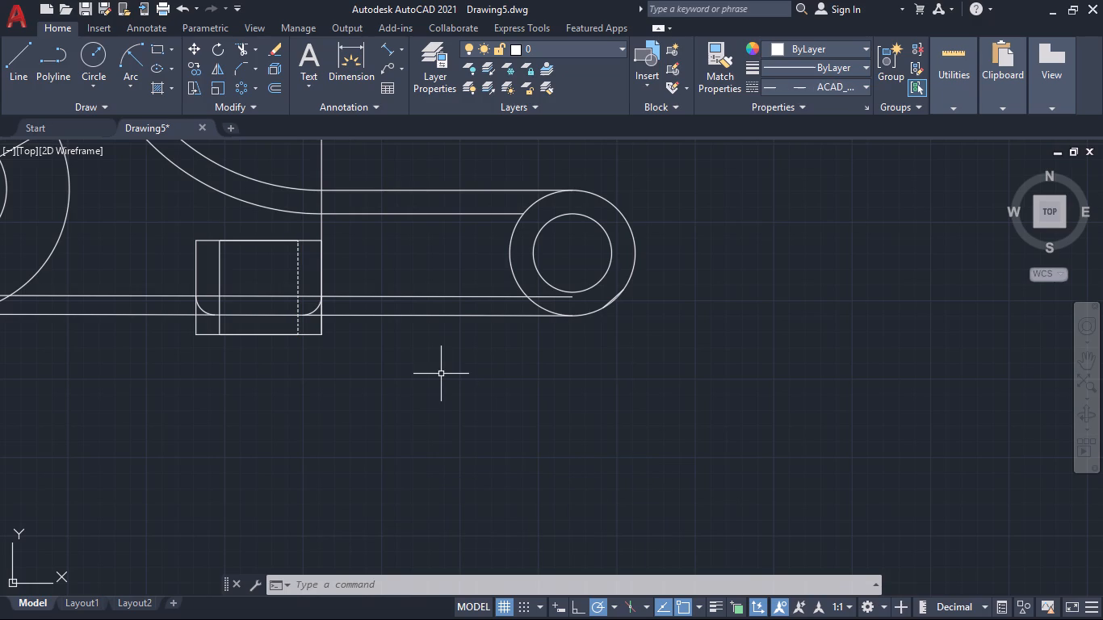
Match the HIDDENX2 line's properties onto the detail's left inner line, the line above the bottom tangent, the outer arch arc and both its straight extensions.
type("ma")
key("Return")
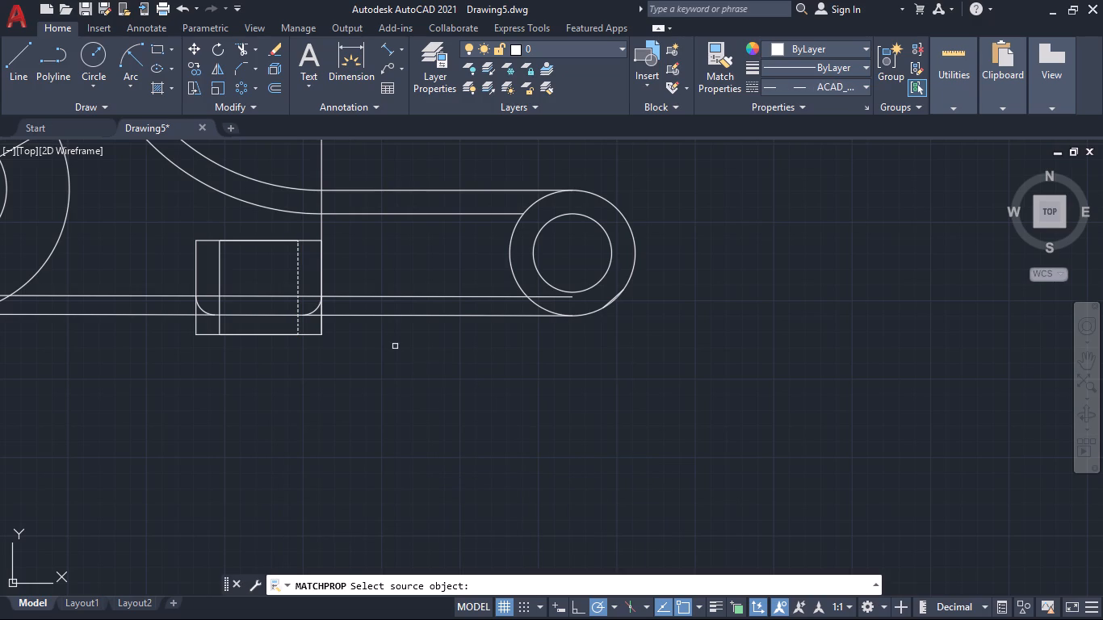
left_click(300, 271)
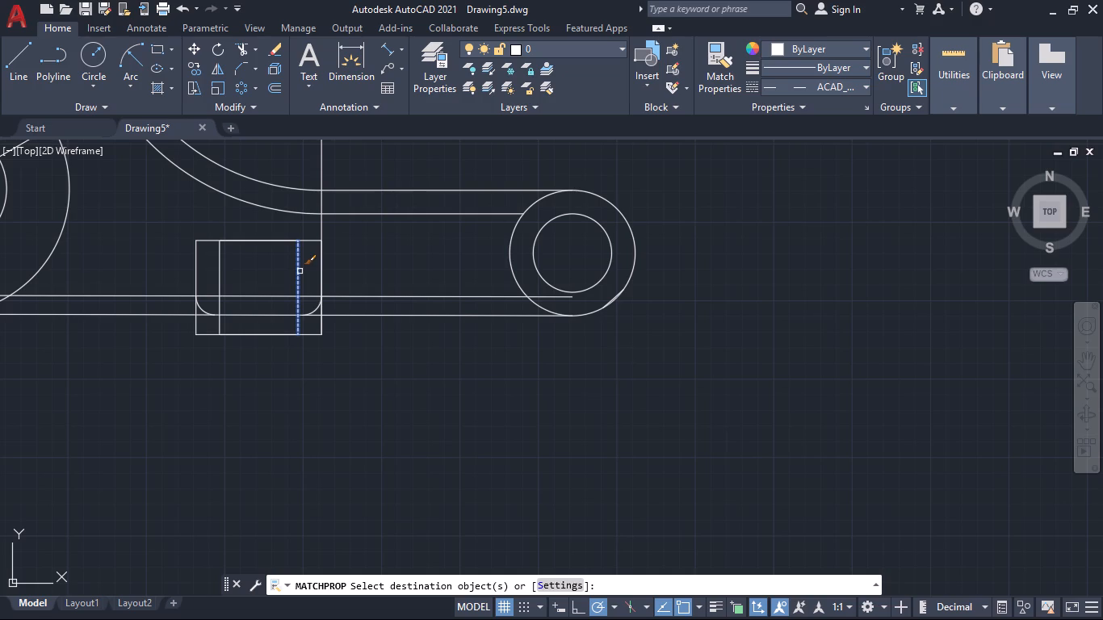
left_click(217, 267)
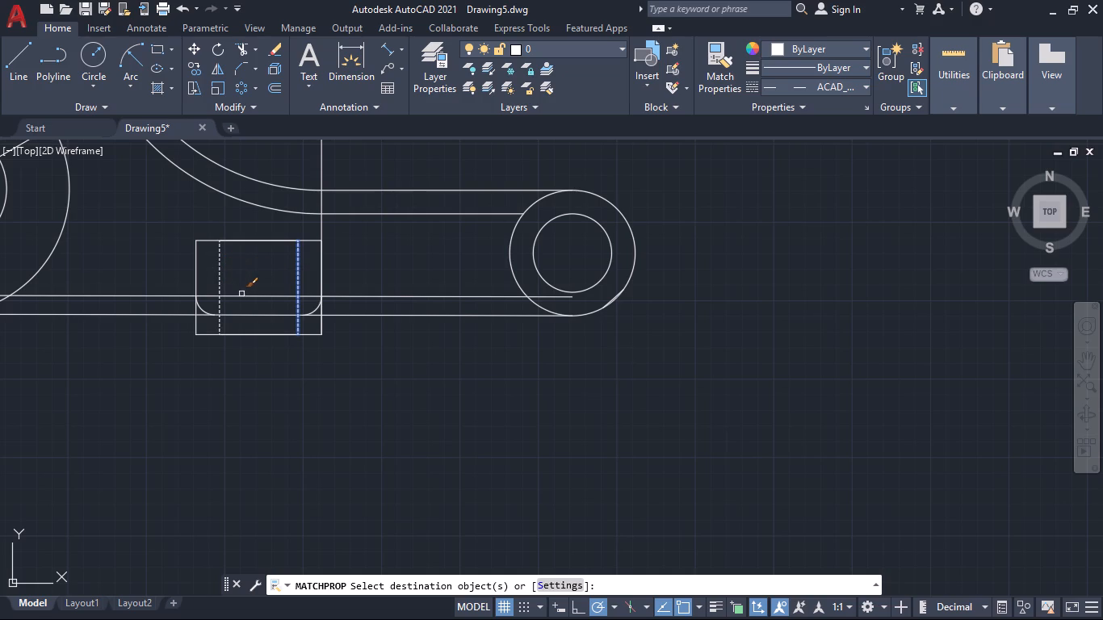
left_click(242, 296)
left_click(352, 218)
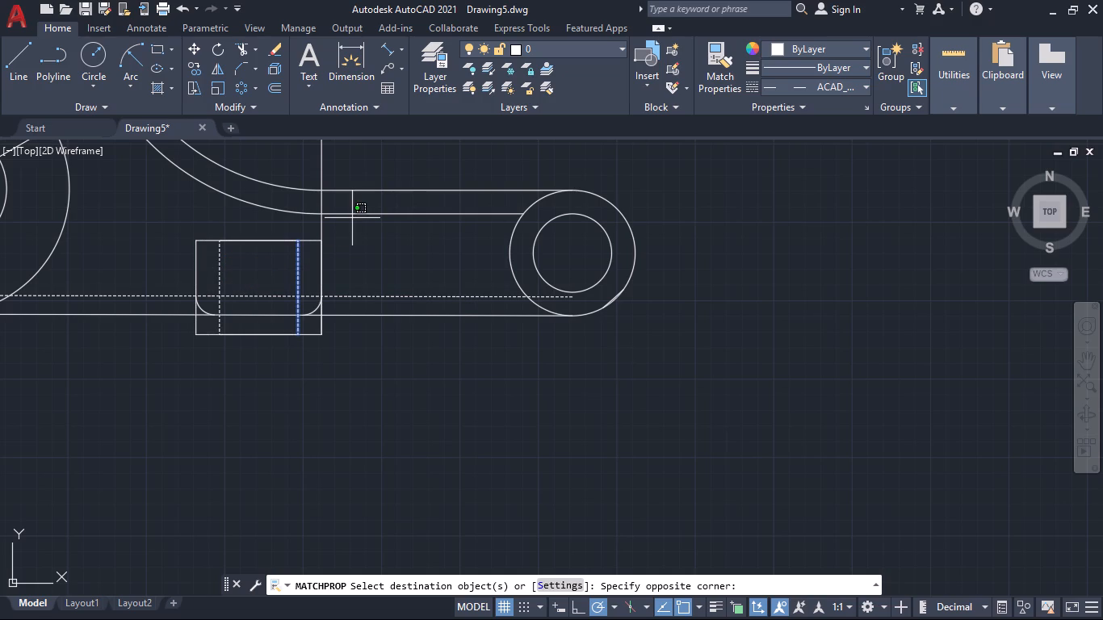
left_click(351, 211)
left_click(298, 212)
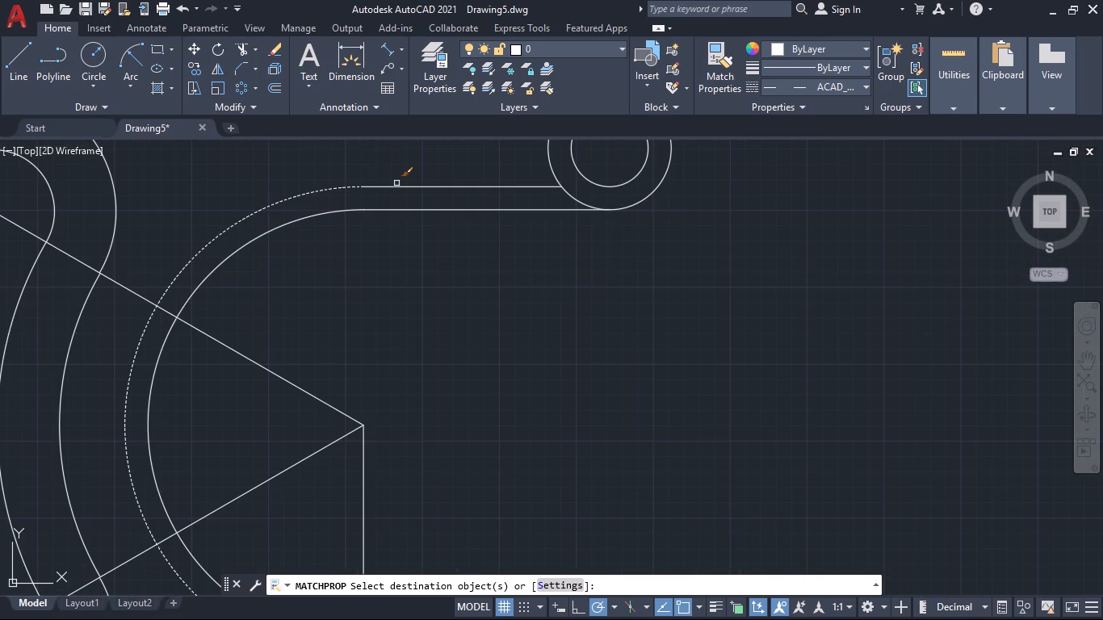
left_click(399, 186)
left_click_drag(399, 186, 431, 198)
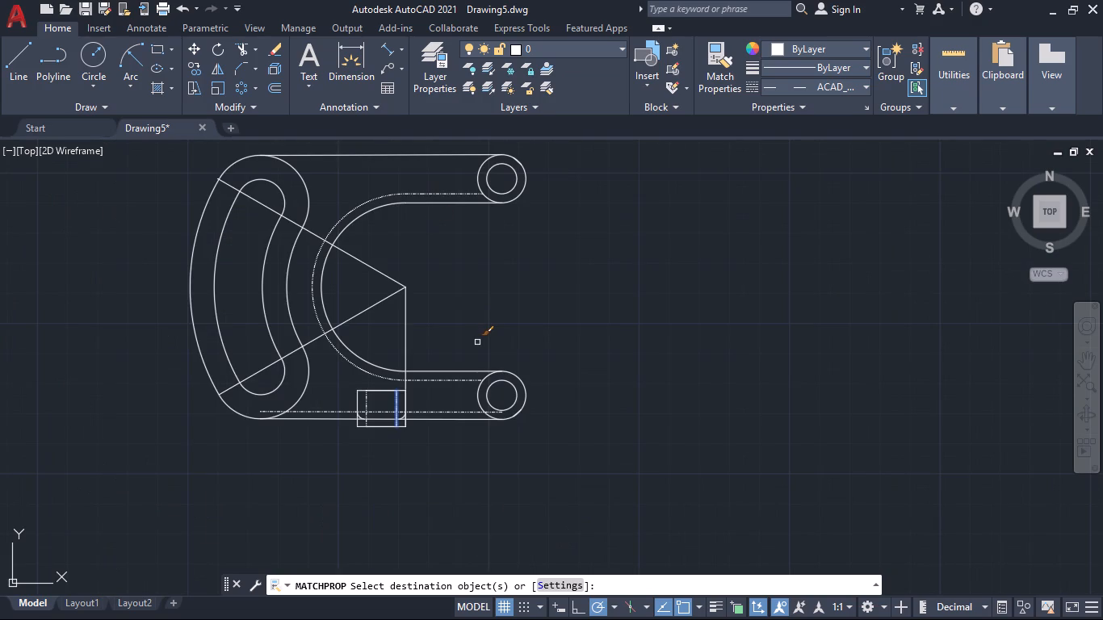
key("Escape")
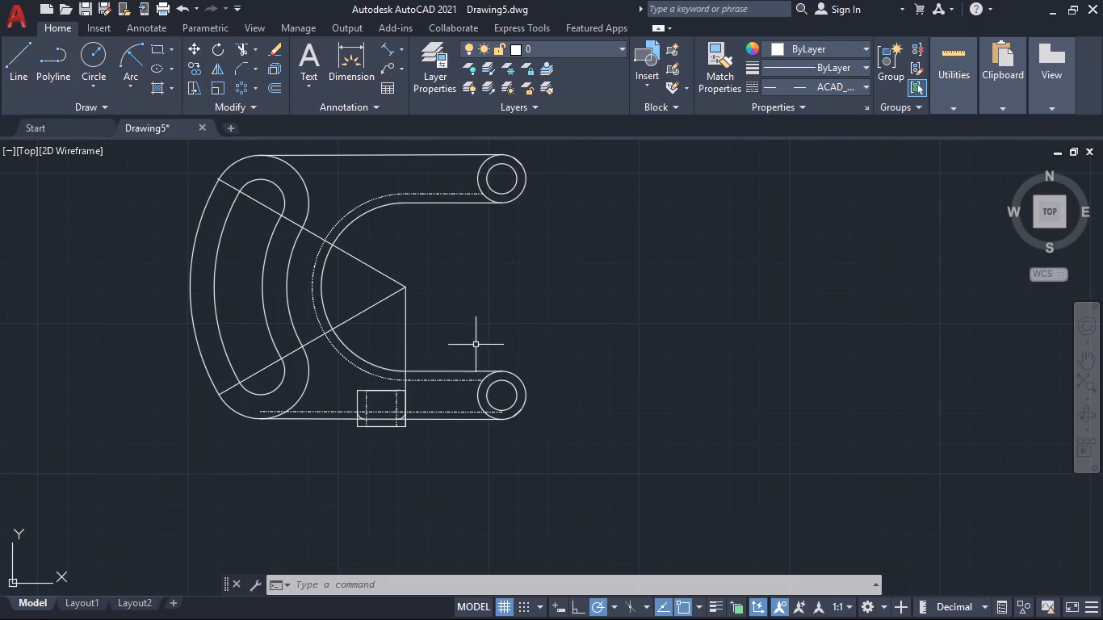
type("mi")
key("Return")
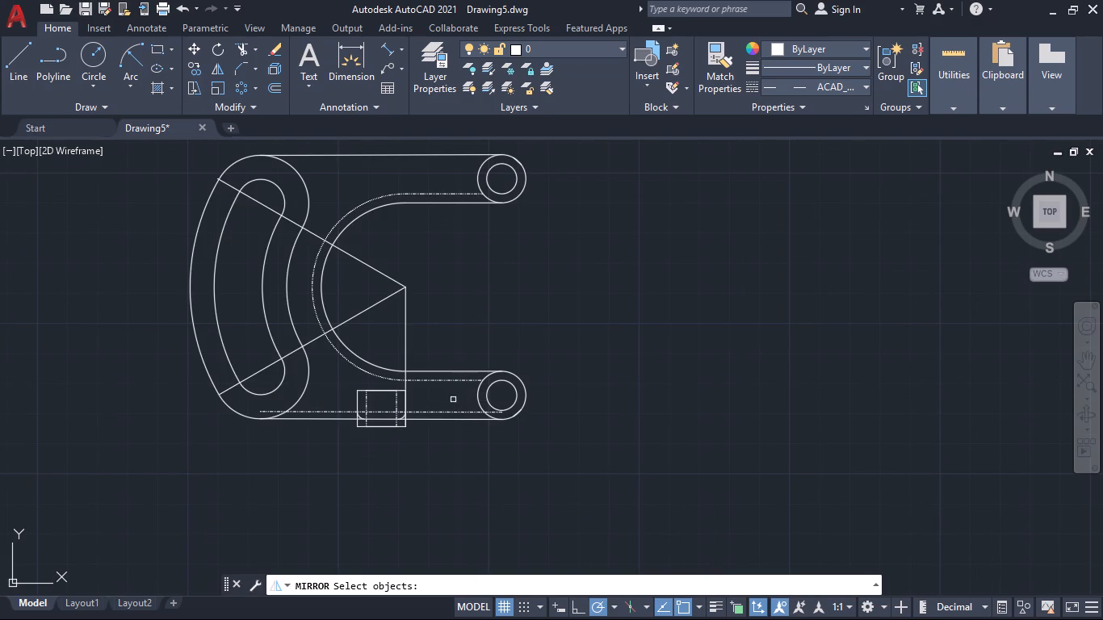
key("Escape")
Trim the ends of the long lower dashed line that lie inside the lower end ring and the curved slot's outer outline.
type("tr")
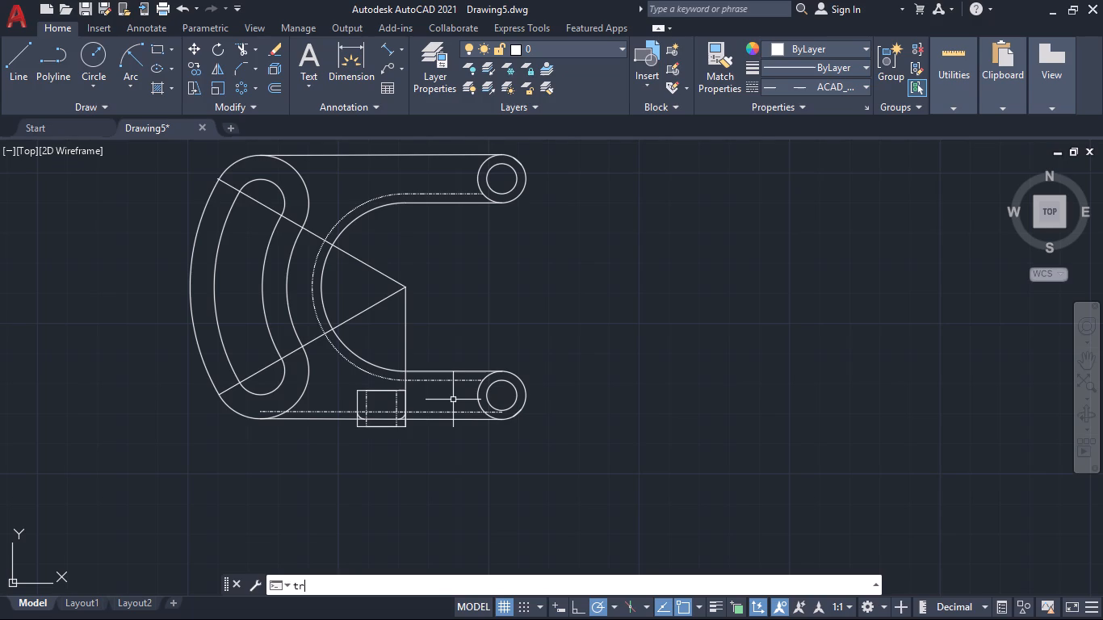
key("Return")
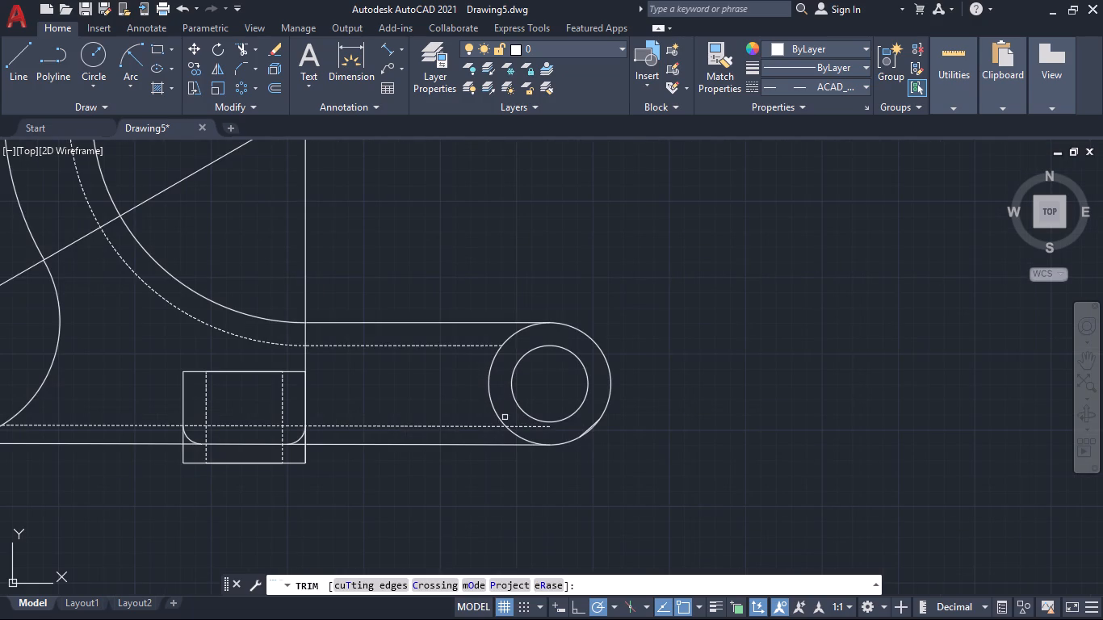
left_click(507, 417)
left_click(531, 432)
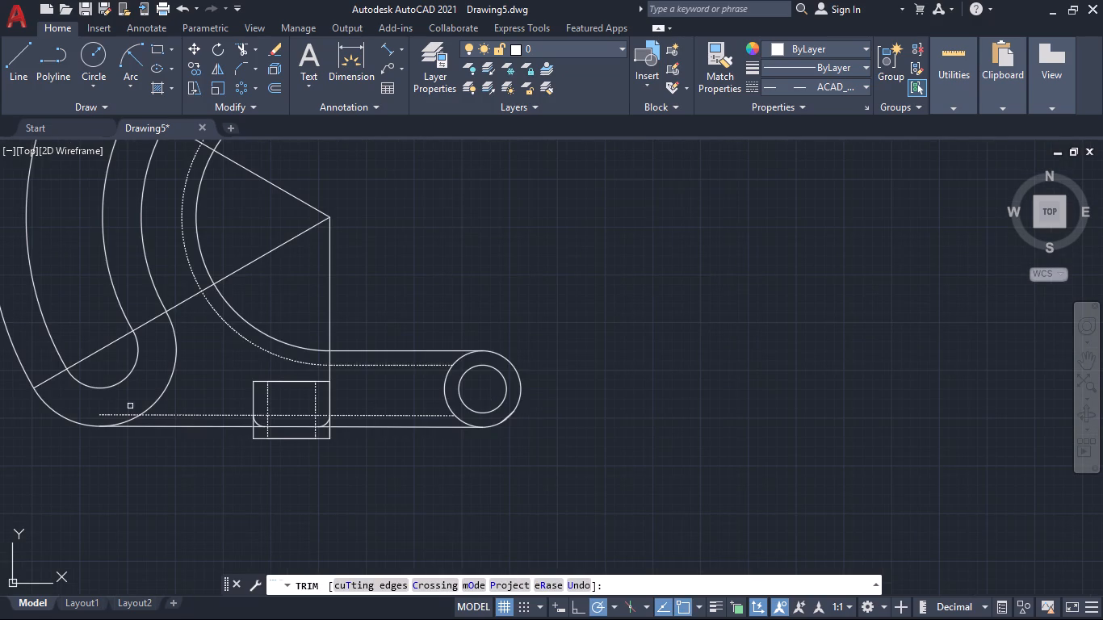
left_click(130, 406)
left_click(106, 417)
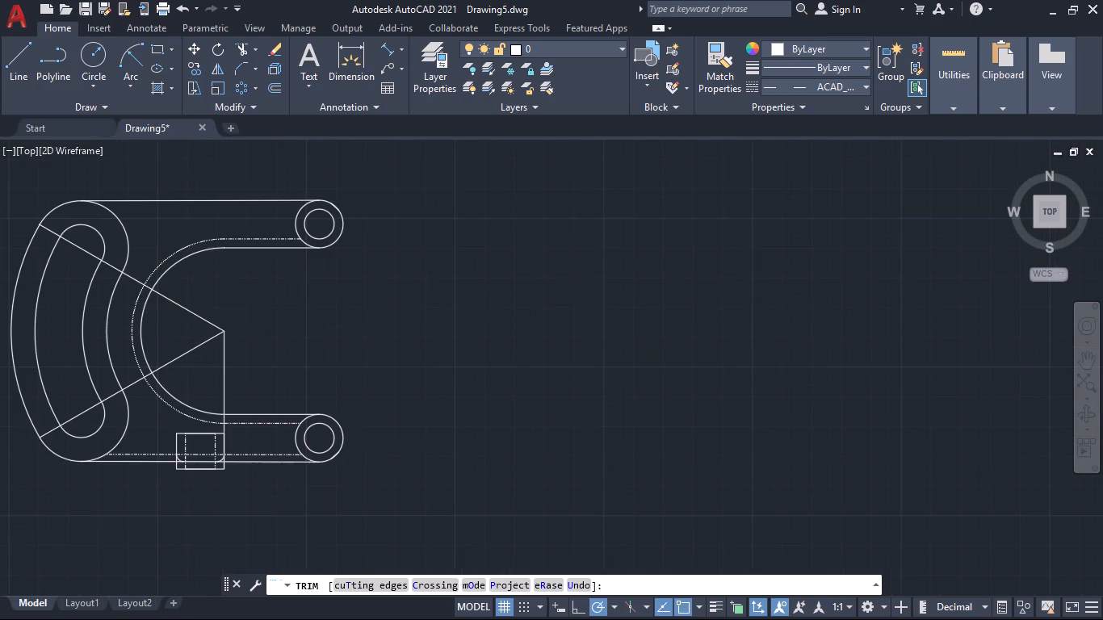
key("Escape")
Mirror the long lower dashed line about a horizontal axis through the arch centre, keeping the source line.
type("mi")
key("Return")
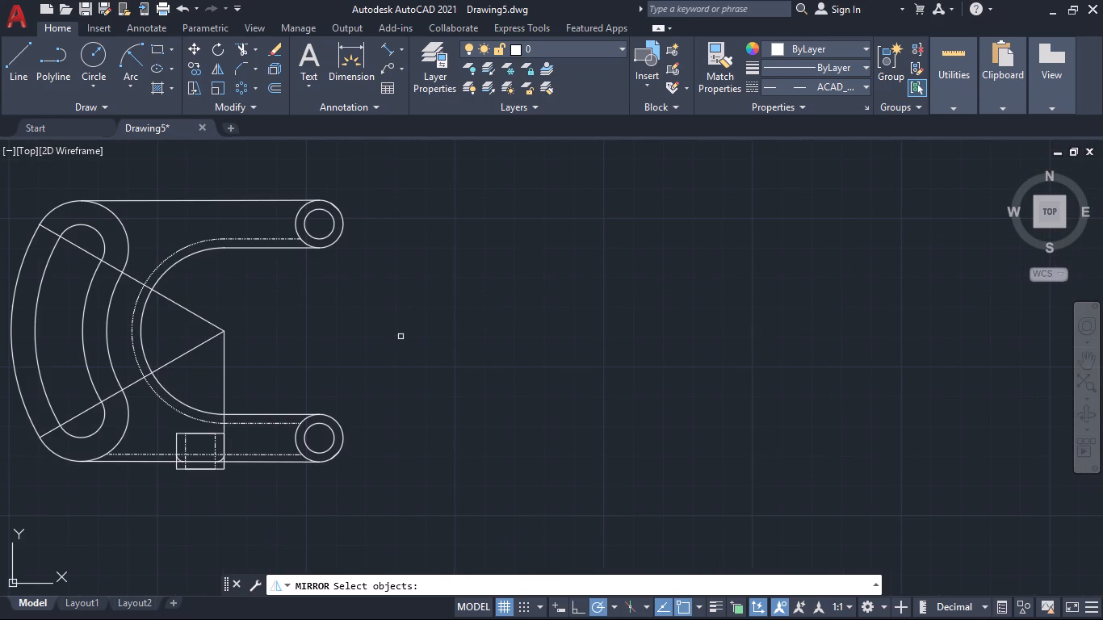
left_click(267, 454)
key("Return")
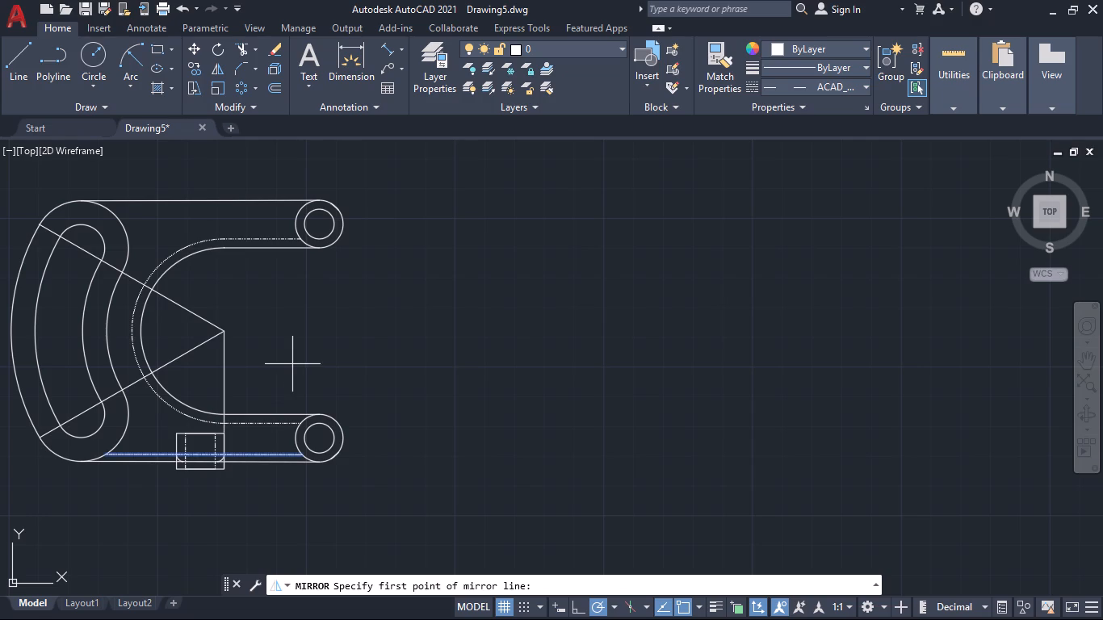
left_click(223, 332)
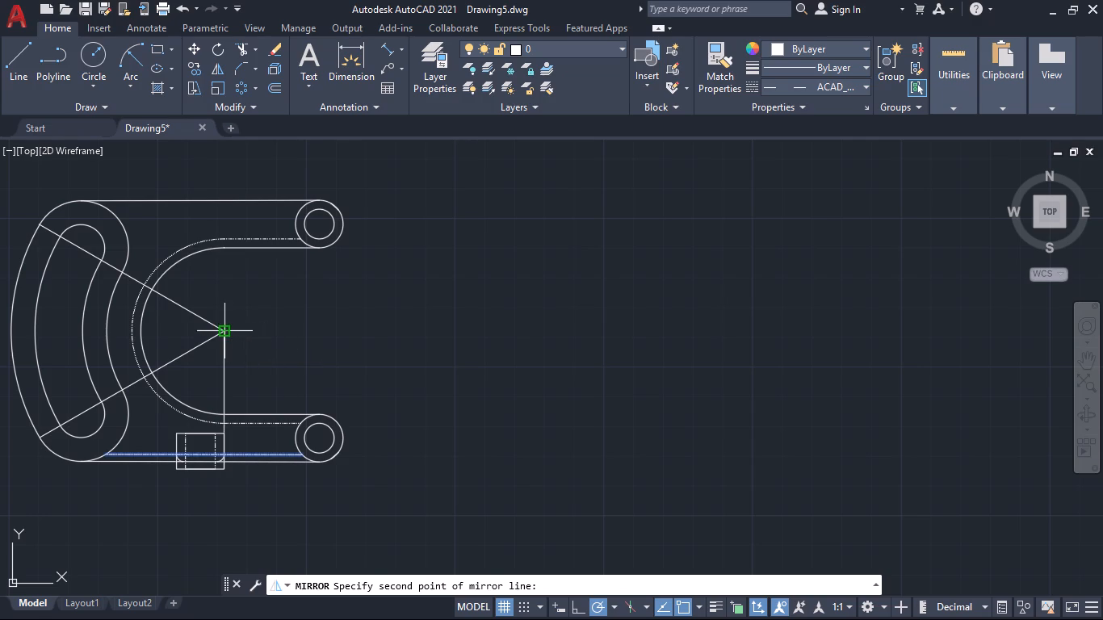
left_click(300, 333)
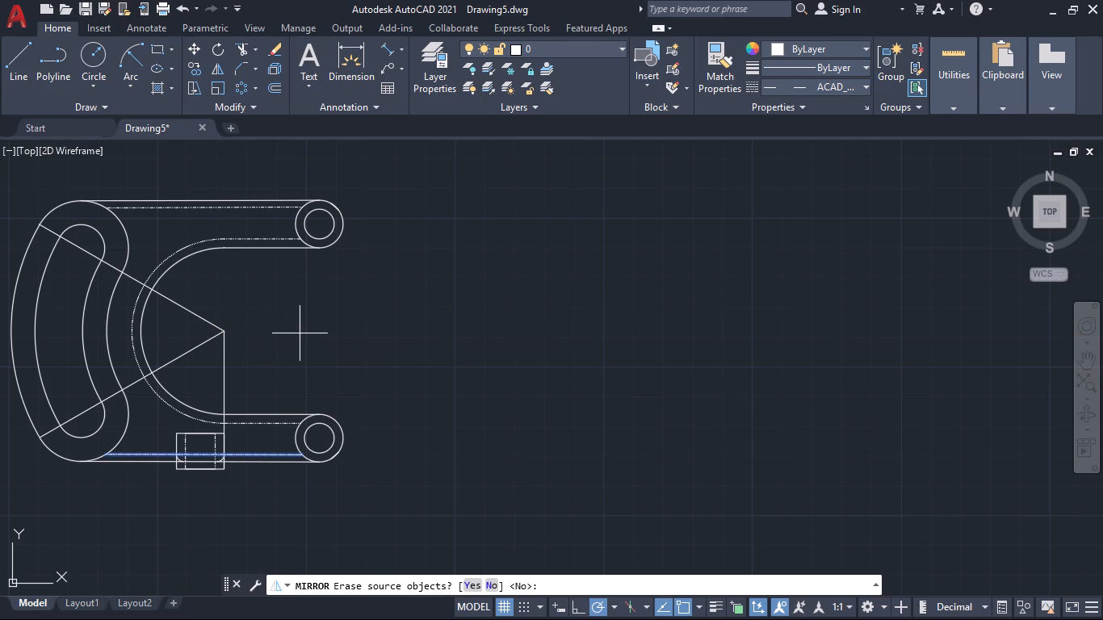
key("Return")
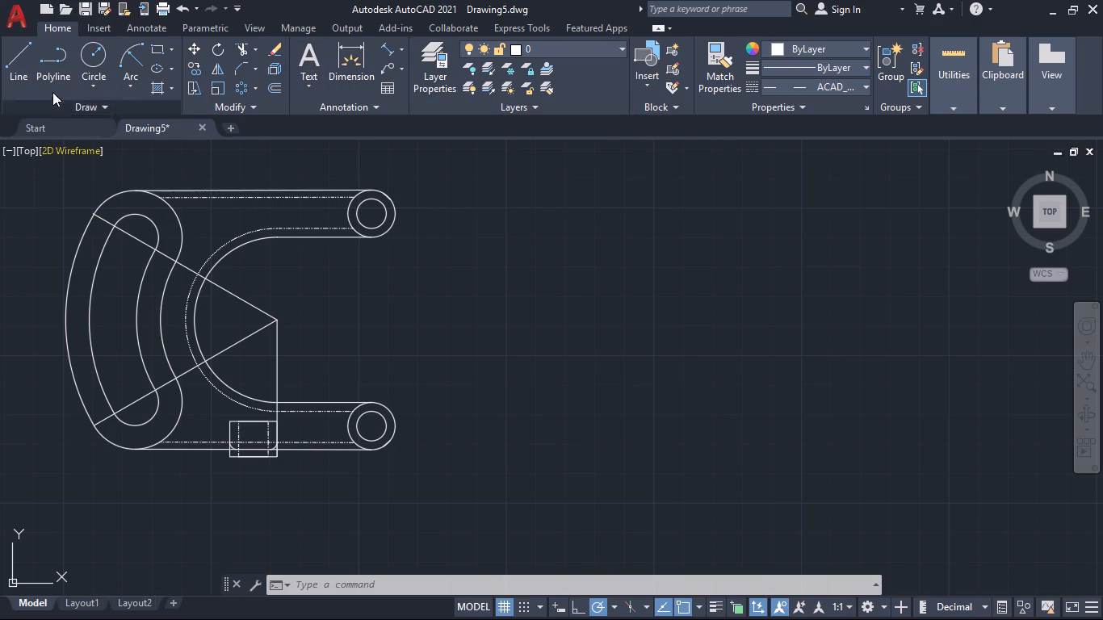
Draw a horizontal centre line about 115 mm long from the arch centre leftwards through the curved slot.
left_click(15, 58)
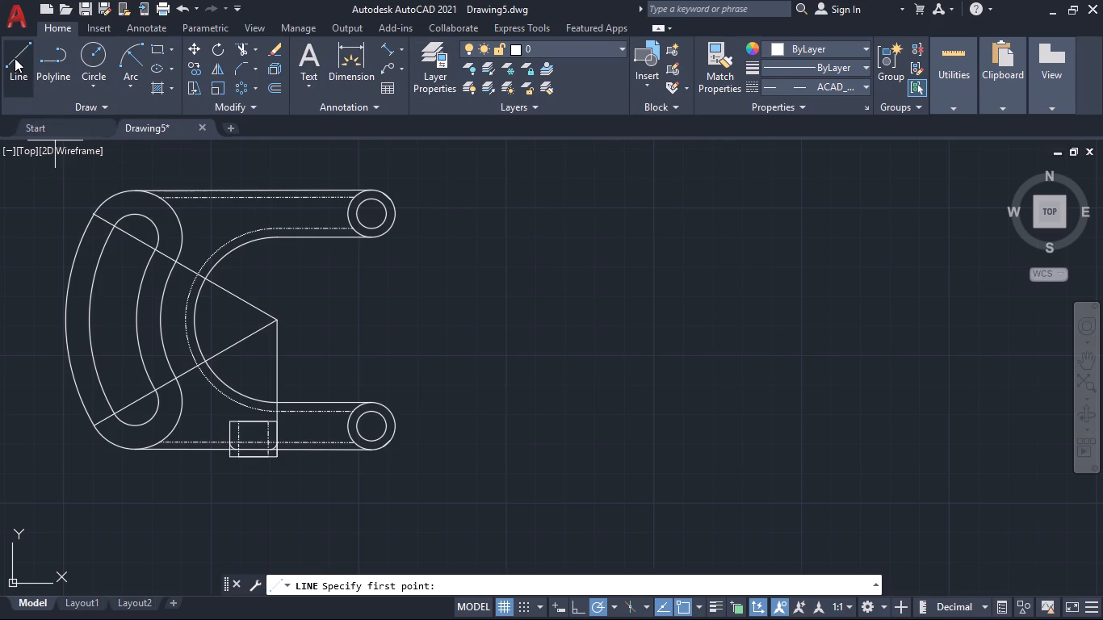
left_click(275, 324)
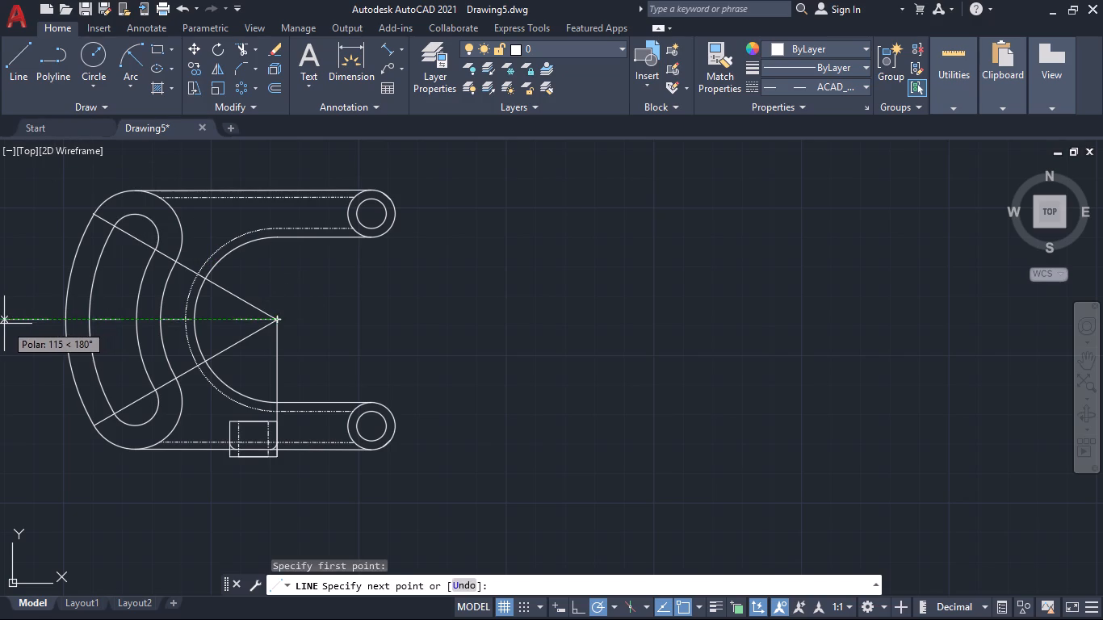
left_click(0, 324)
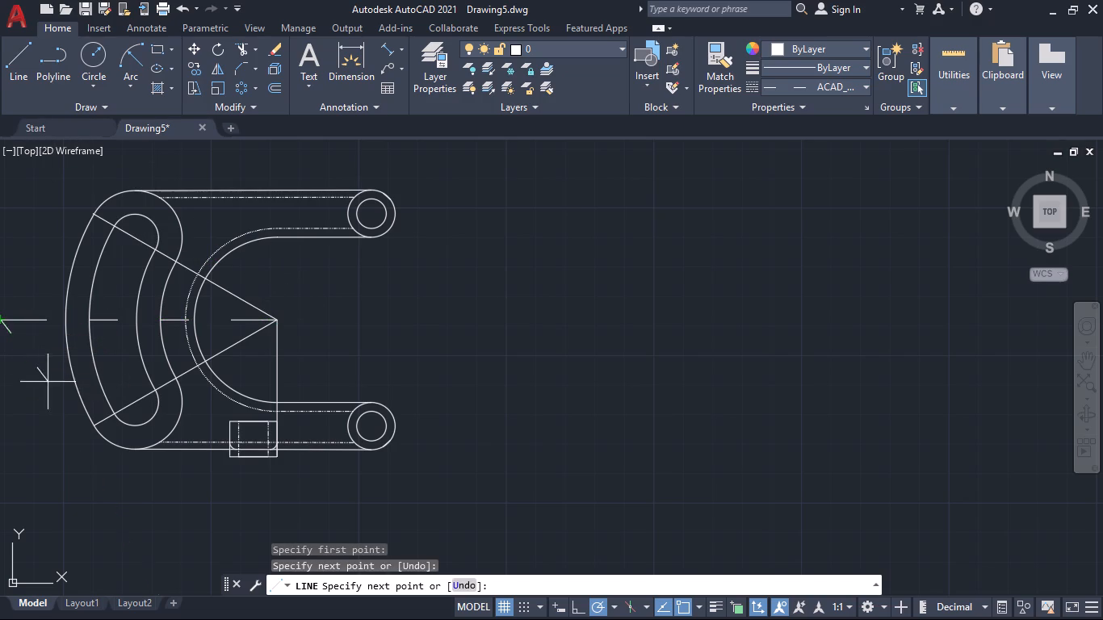
key("space")
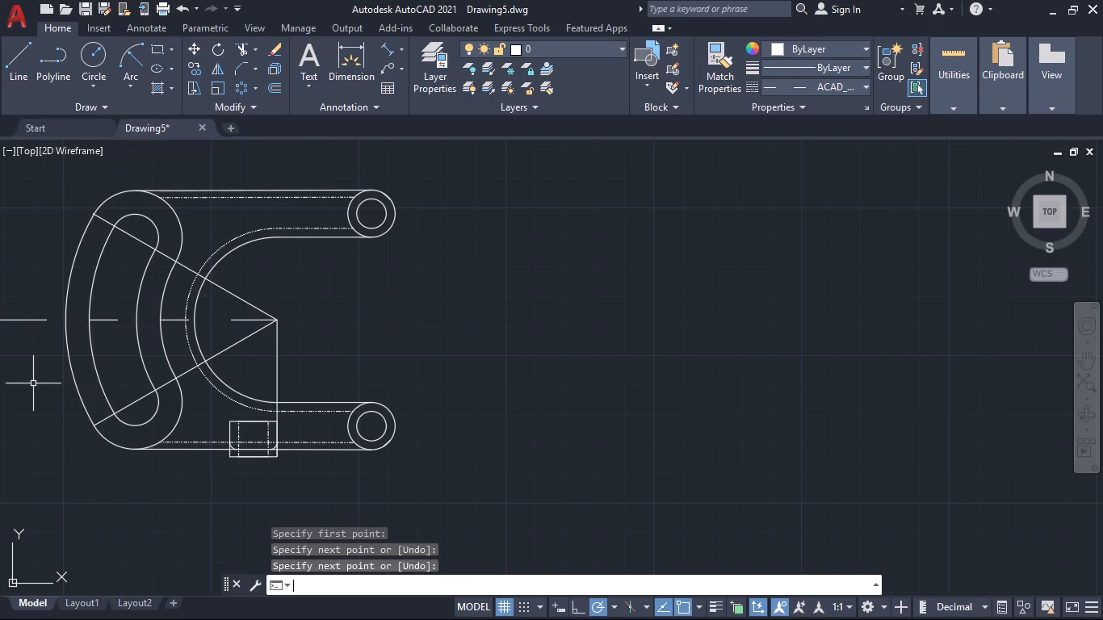
scroll(33, 383, "down", 4, "ctrl")
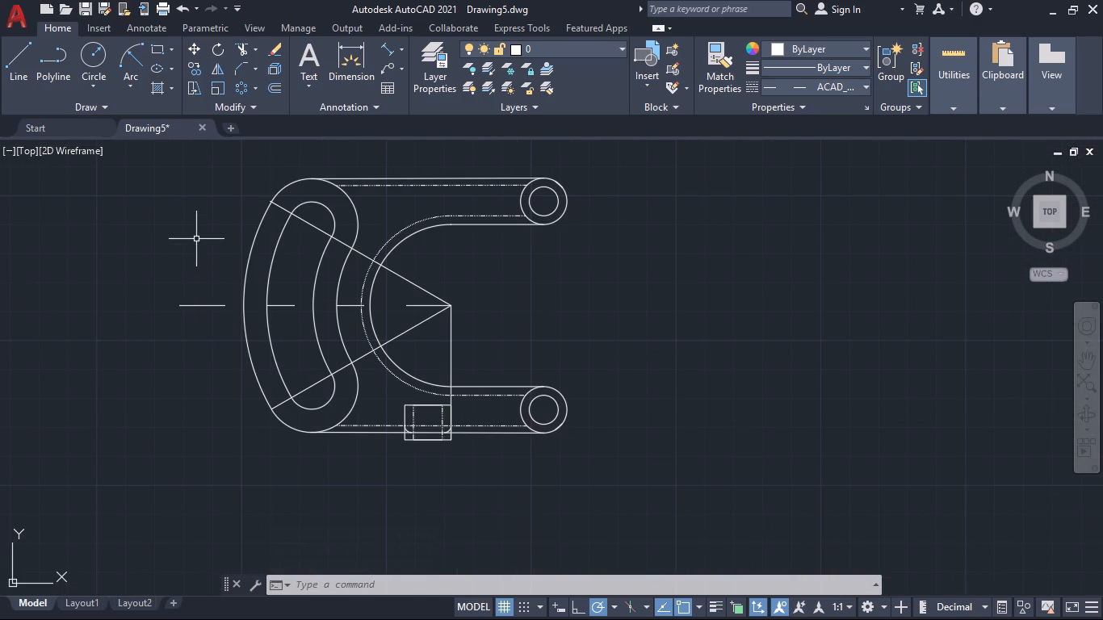
key("Escape")
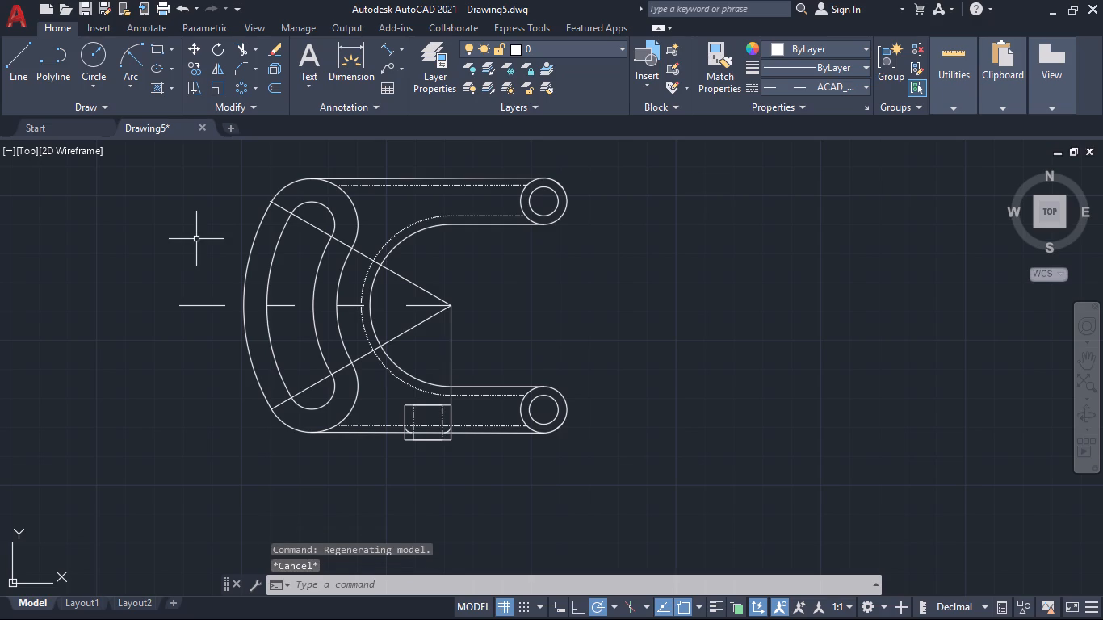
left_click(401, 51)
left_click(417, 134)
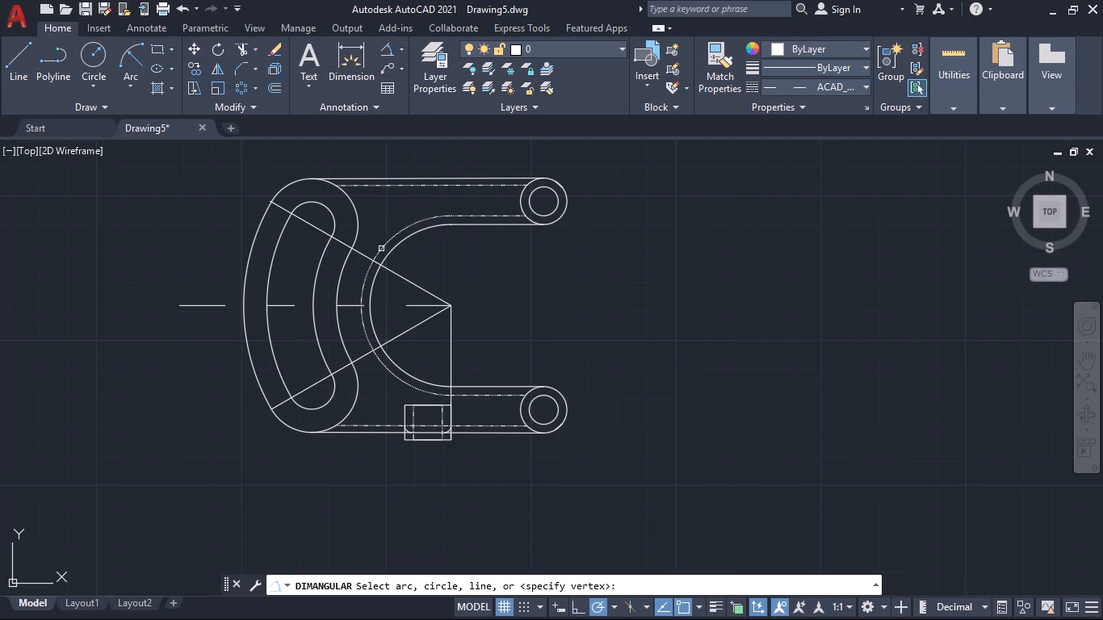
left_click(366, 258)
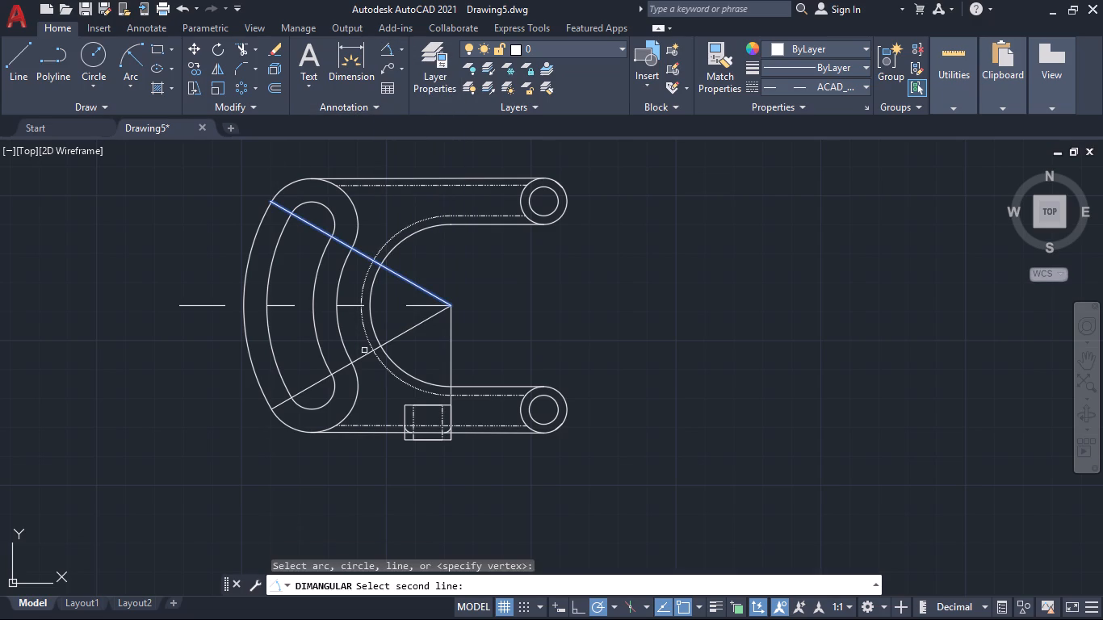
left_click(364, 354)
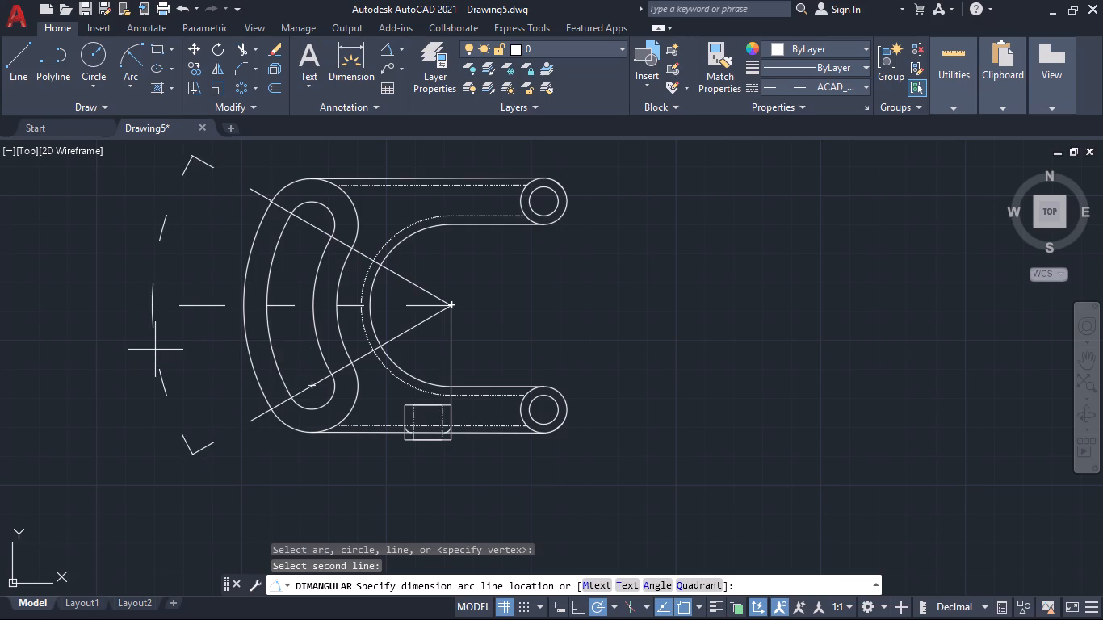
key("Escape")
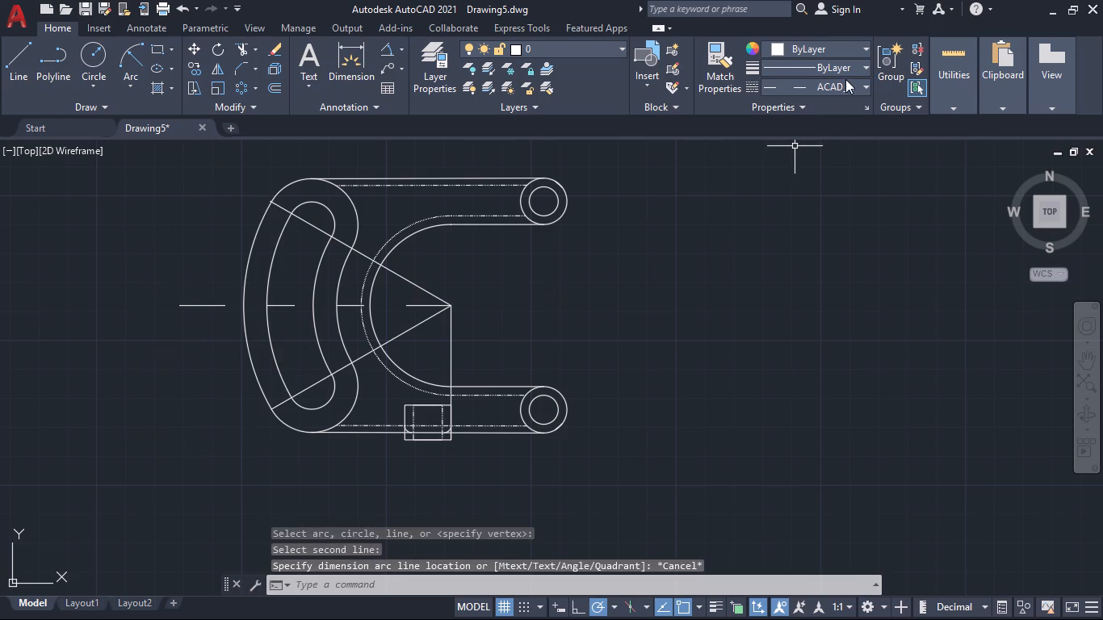
Set the current linetype to ByLayer.
left_click(845, 83)
left_click(820, 108)
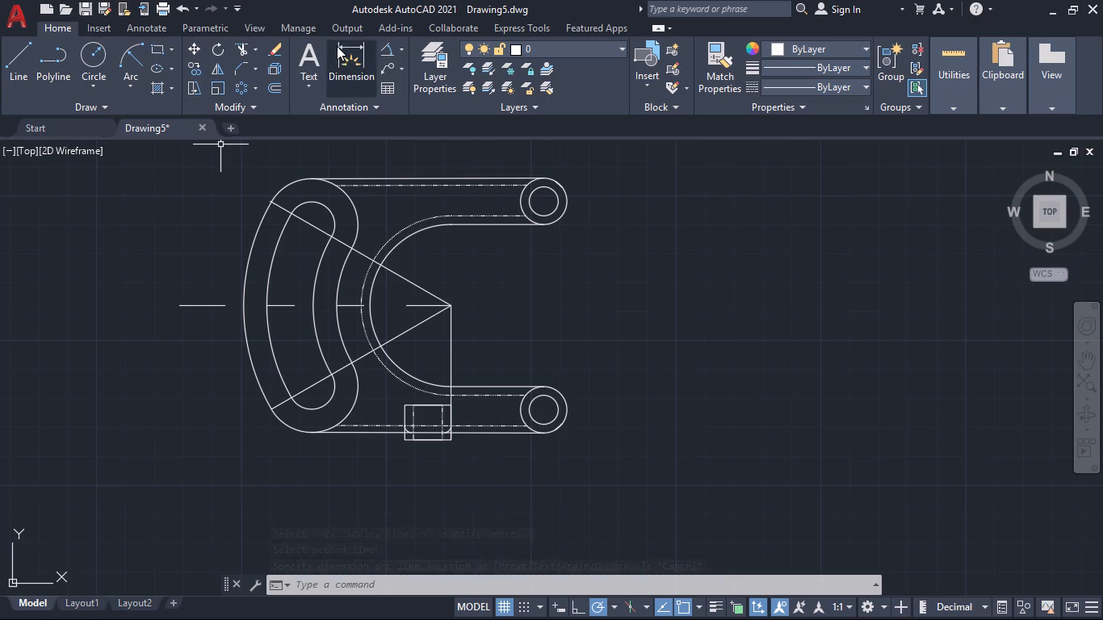
Add angular dimensions outside the slot between the two slanted radial lines, and between the upper radial line and the horizontal centre line.
left_click(384, 48)
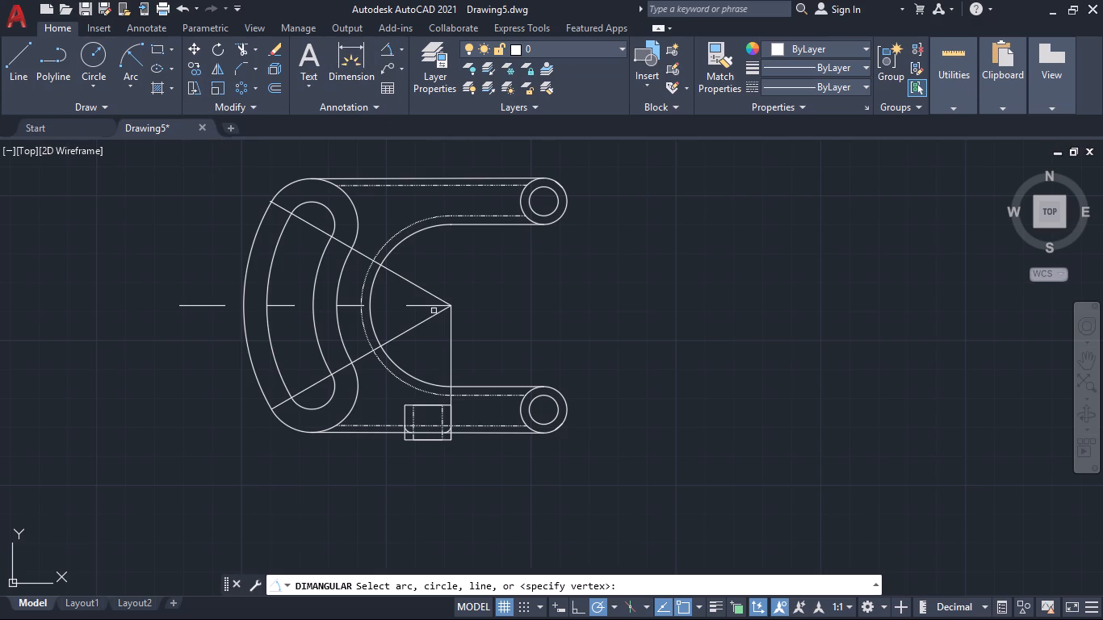
left_click(413, 286)
left_click(399, 337)
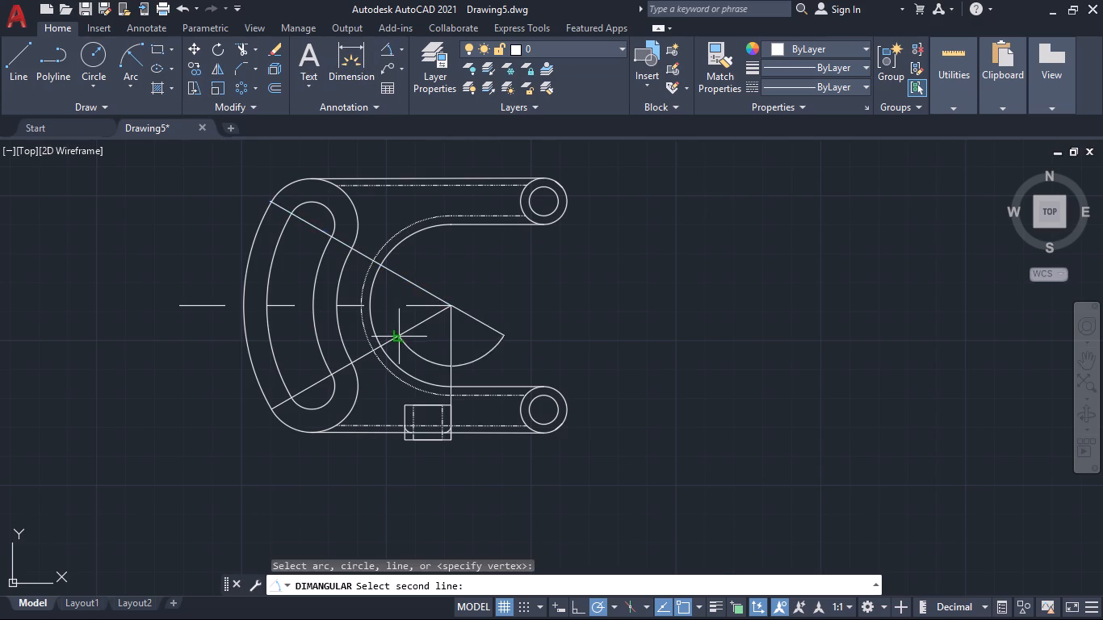
left_click(181, 365)
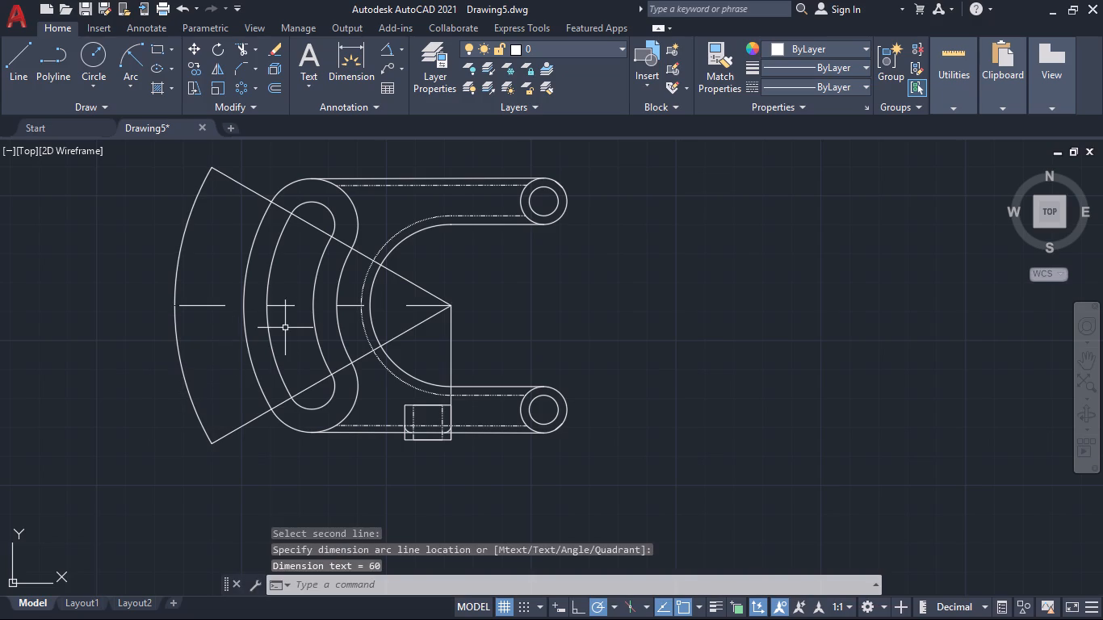
key("space")
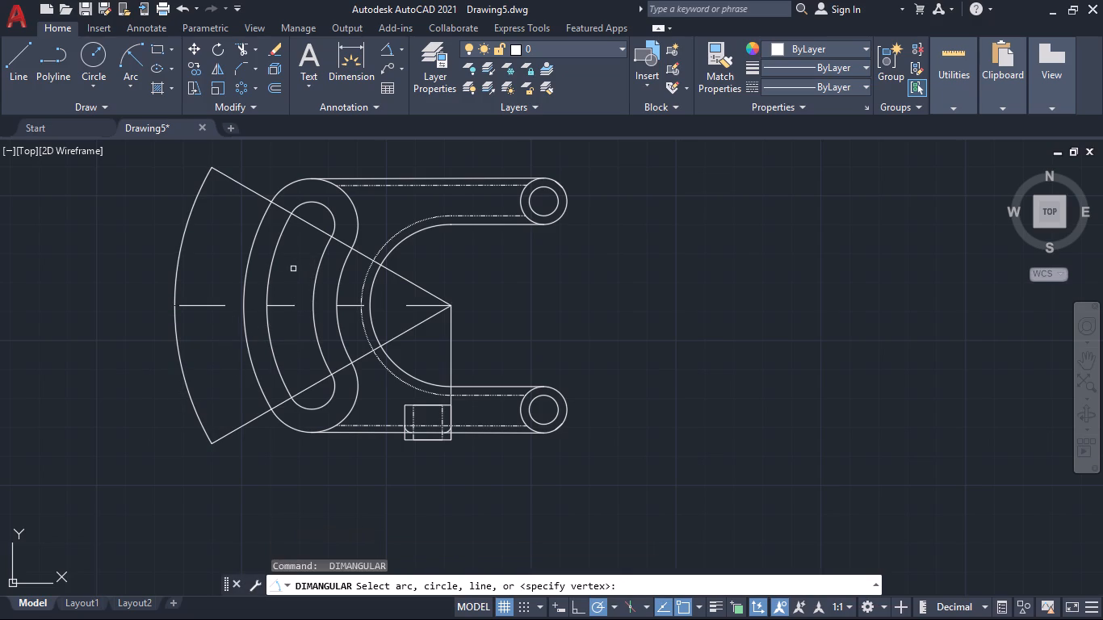
left_click(367, 259)
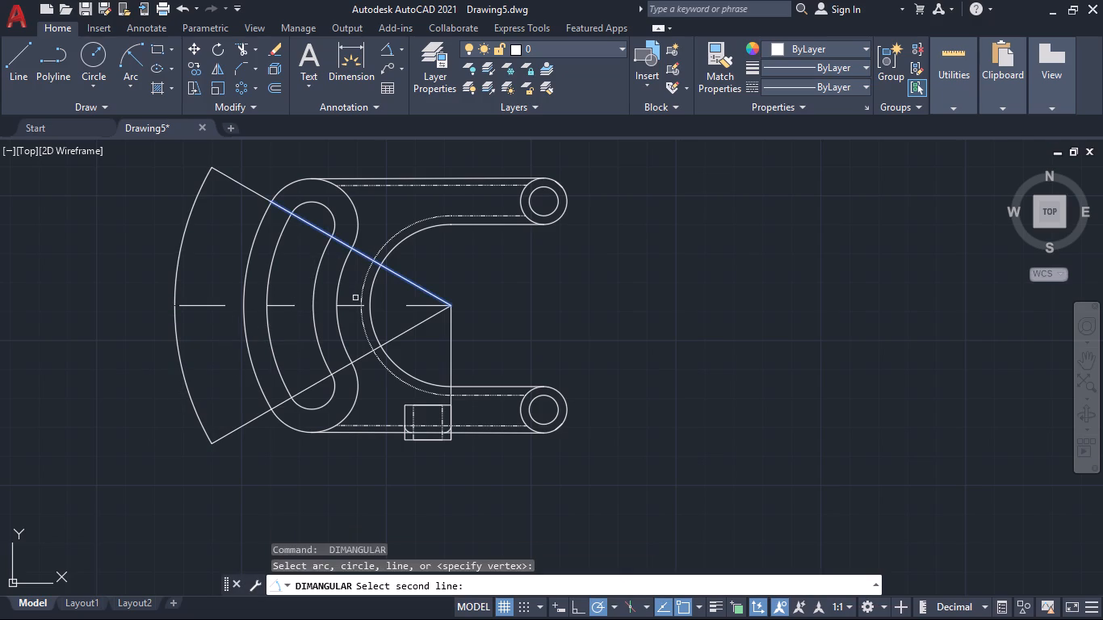
left_click(351, 308)
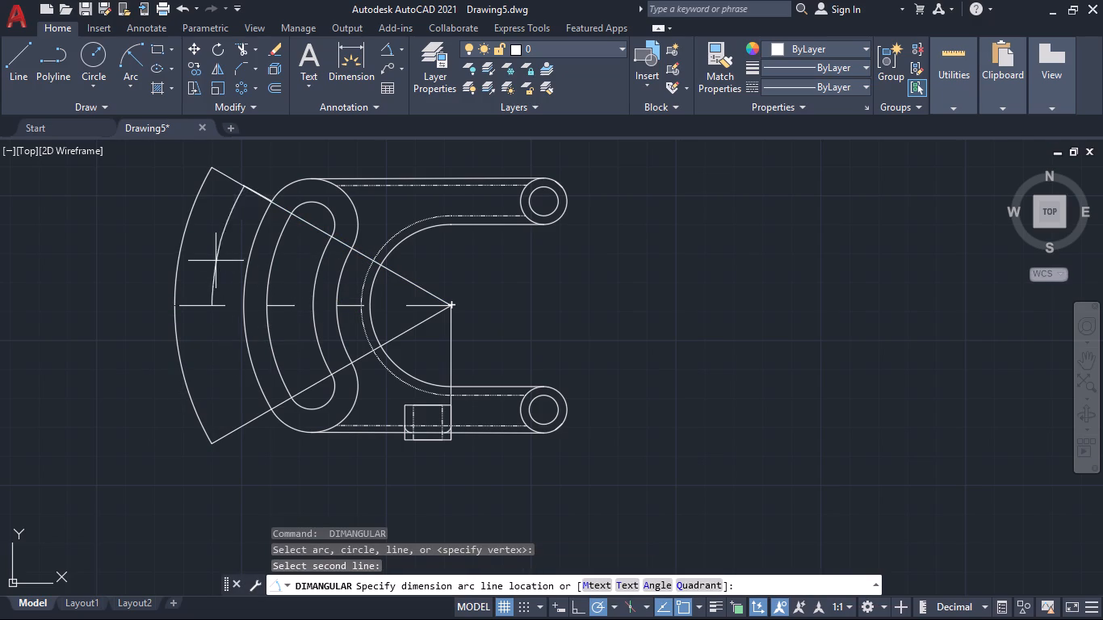
left_click(145, 250)
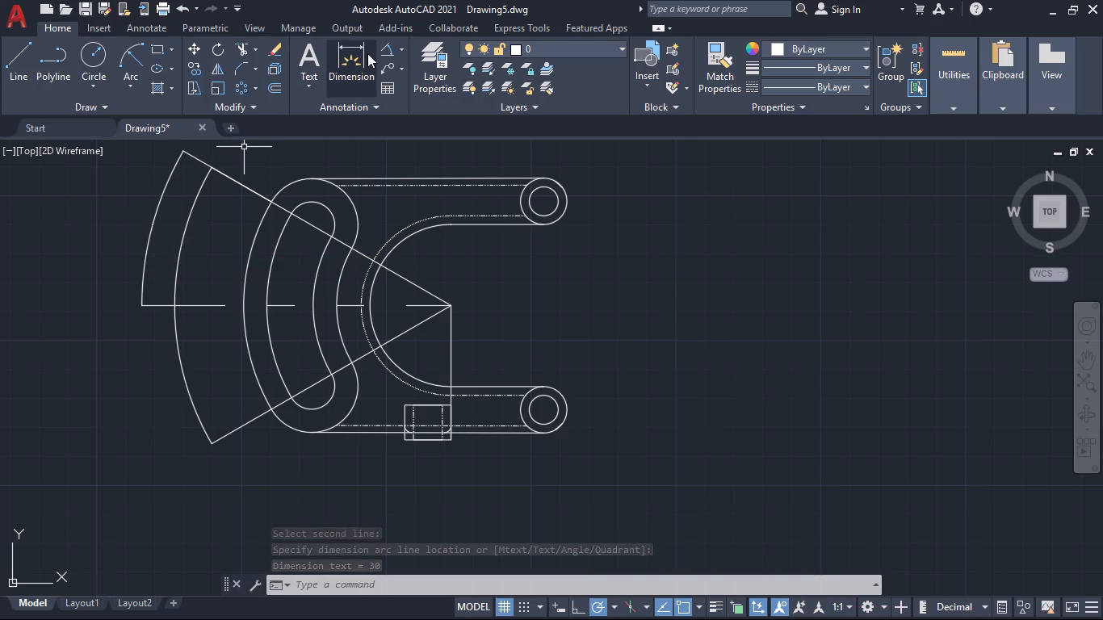
Add radius dimensions to the inner arch arc, the upper end arc of the slot's outer outline and the upper end arc of the slot itself.
left_click(402, 50)
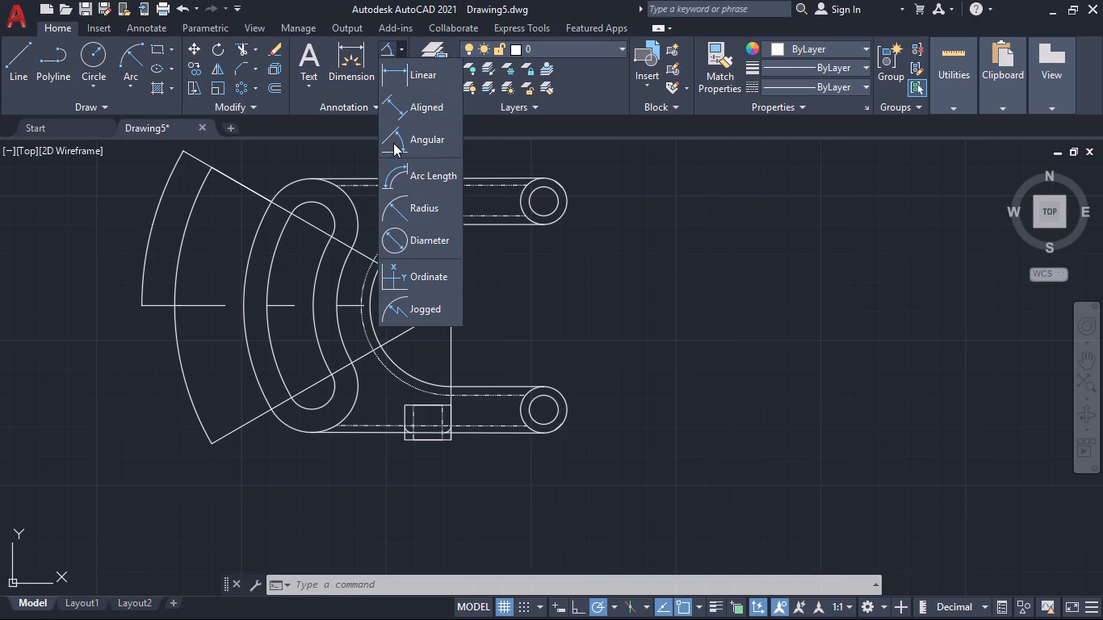
left_click(396, 204)
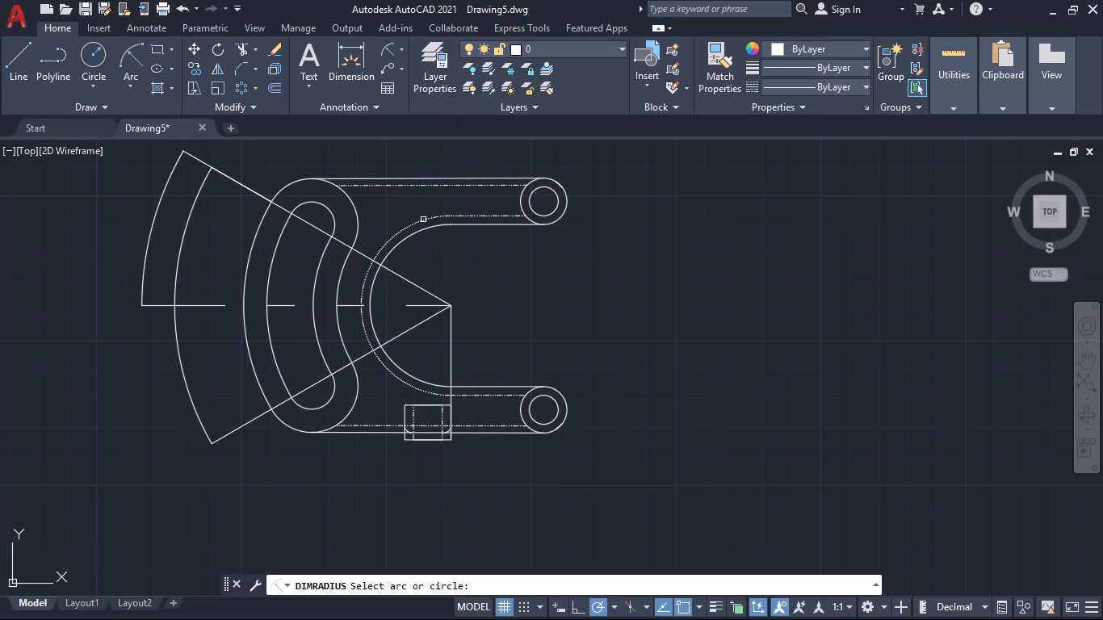
left_click(393, 250)
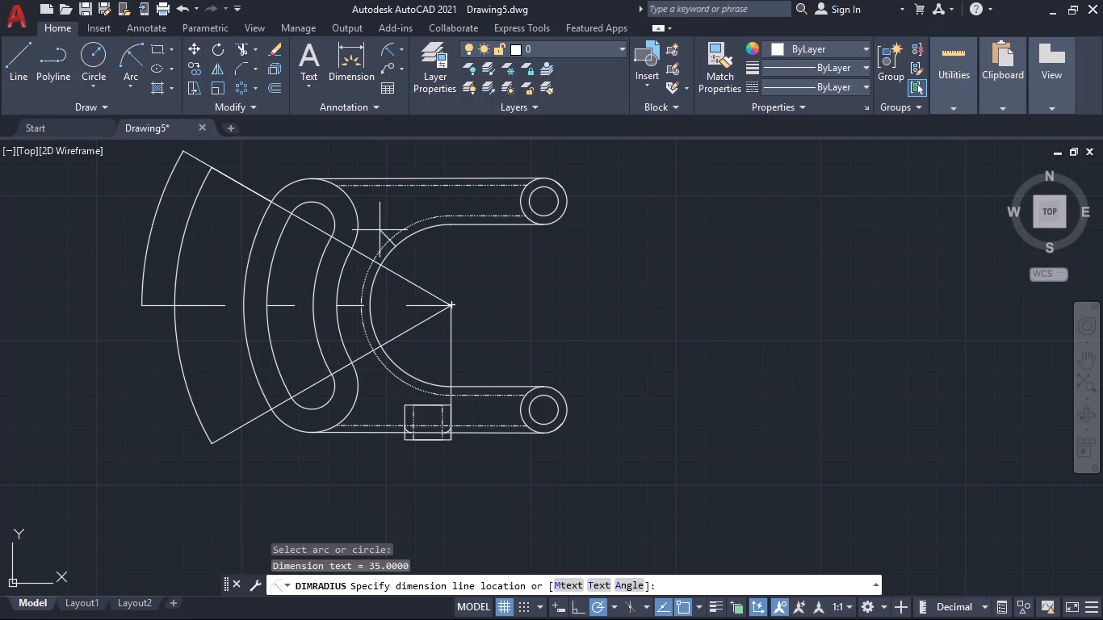
left_click(378, 232)
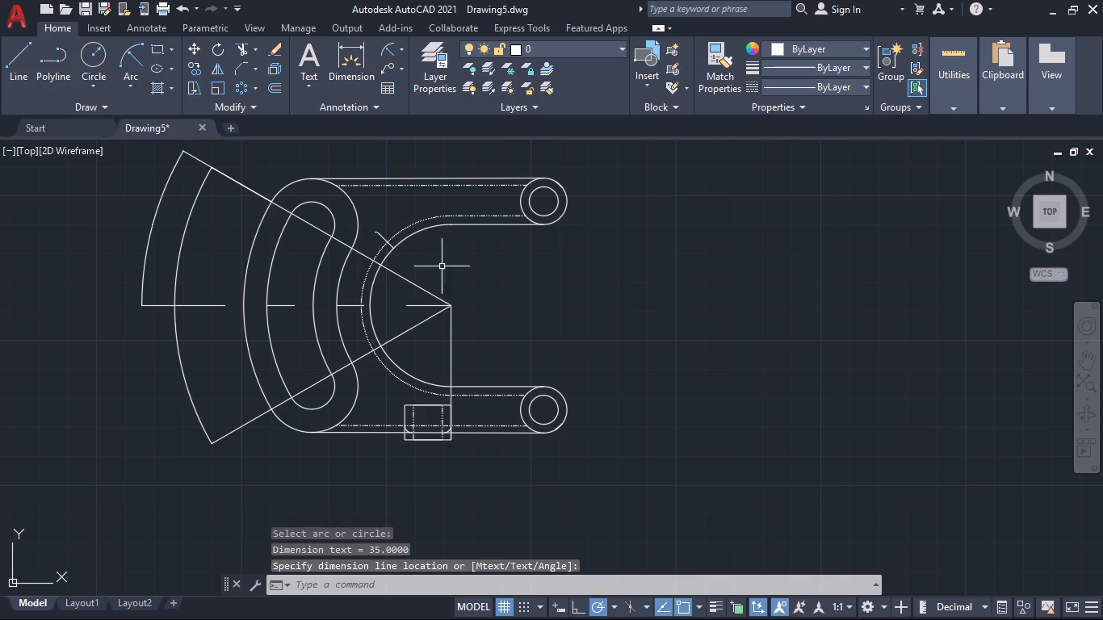
key("space")
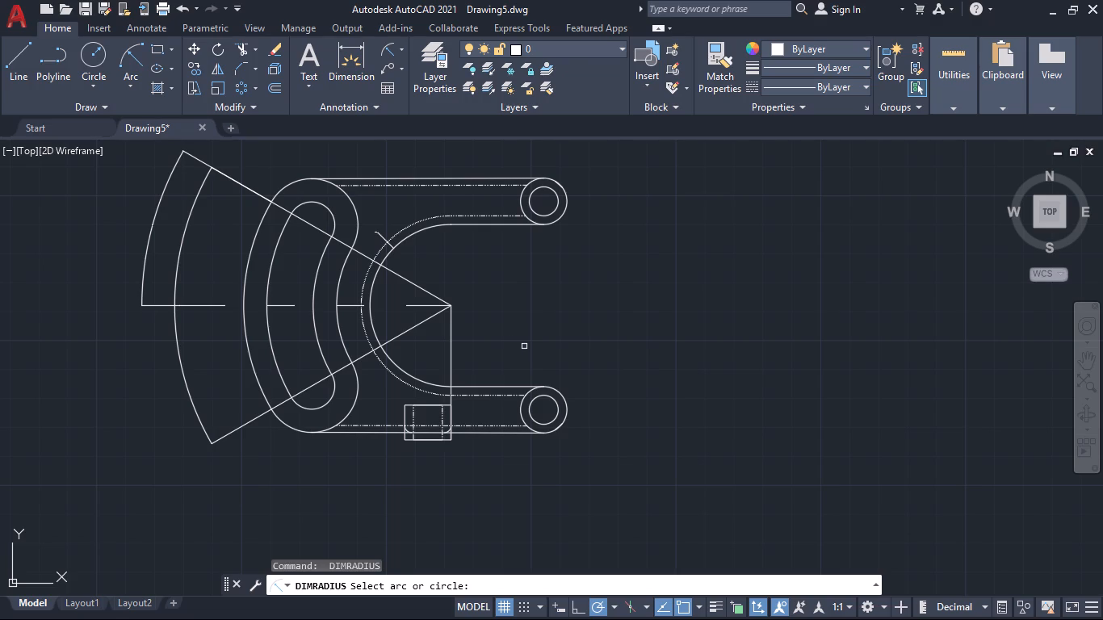
left_click(348, 199)
left_click(338, 161)
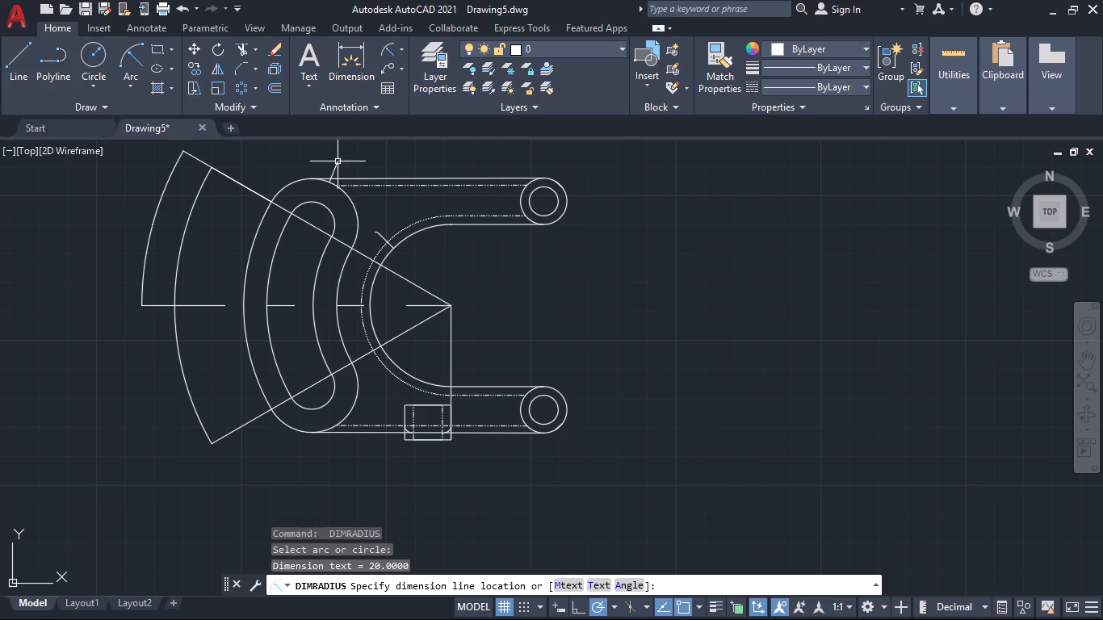
key("space")
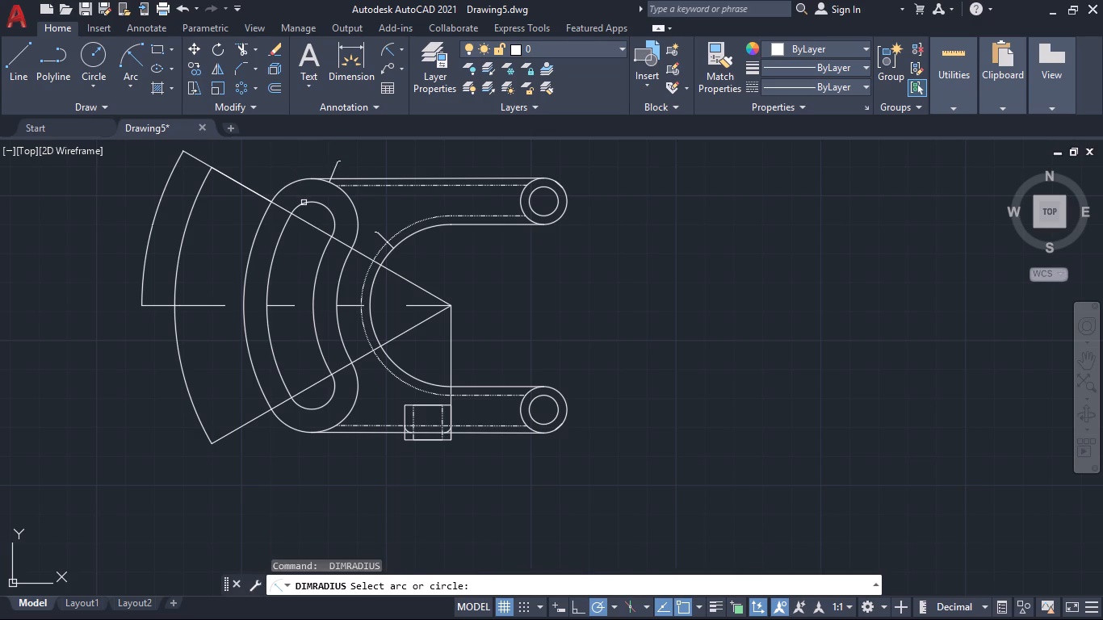
left_click(304, 203)
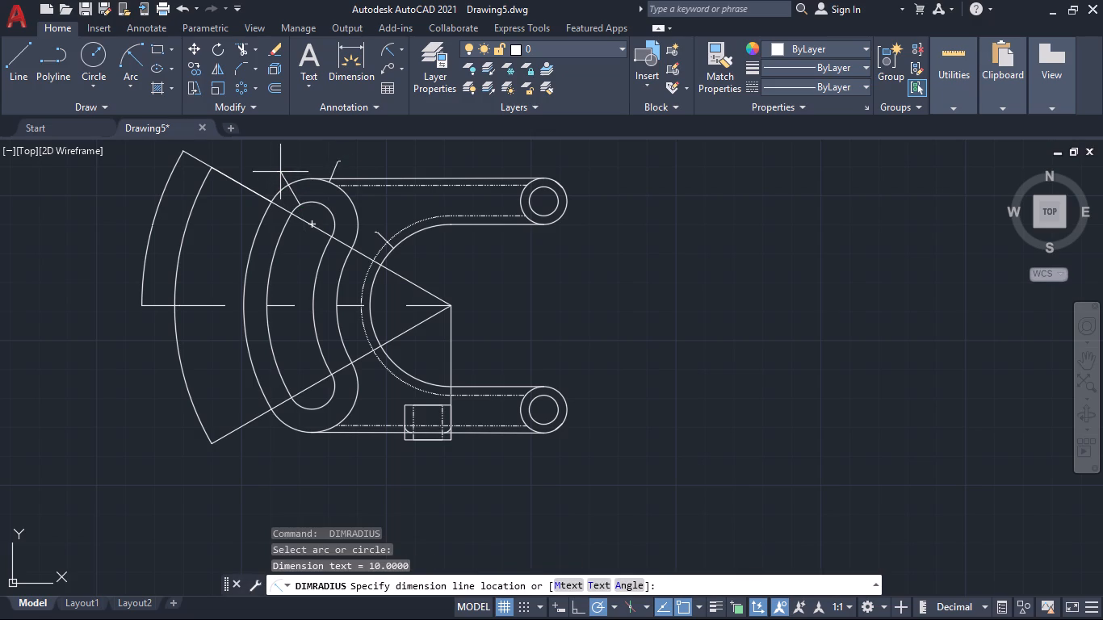
left_click(279, 170)
Add radius dimensions to the two lower corner fillets of the rectangular detail, placed outside its lower corners.
key("space")
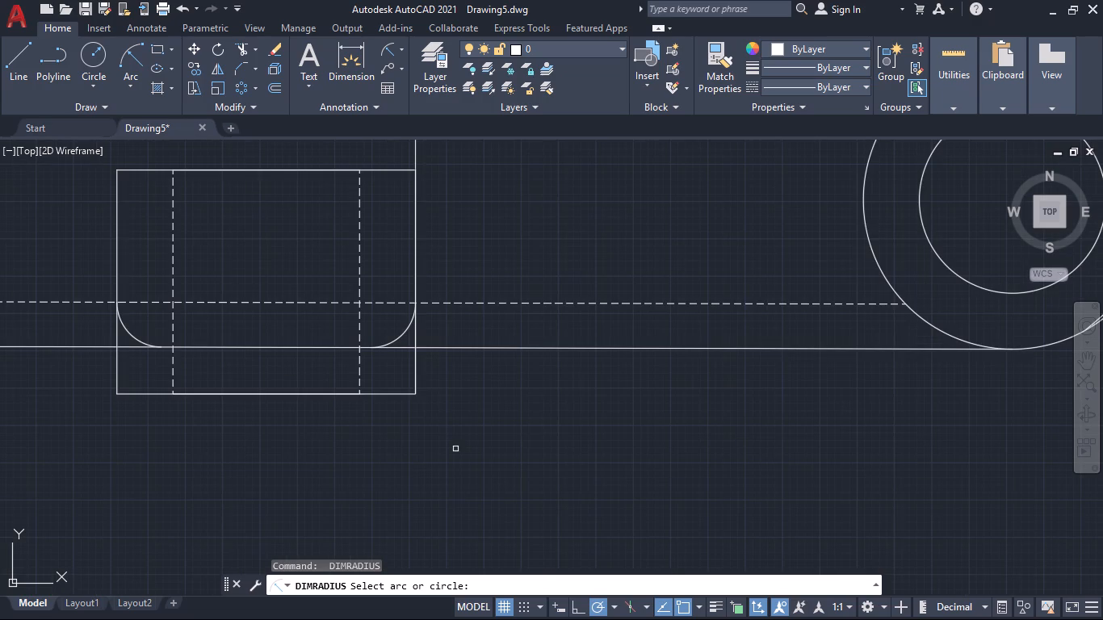
left_click(403, 334)
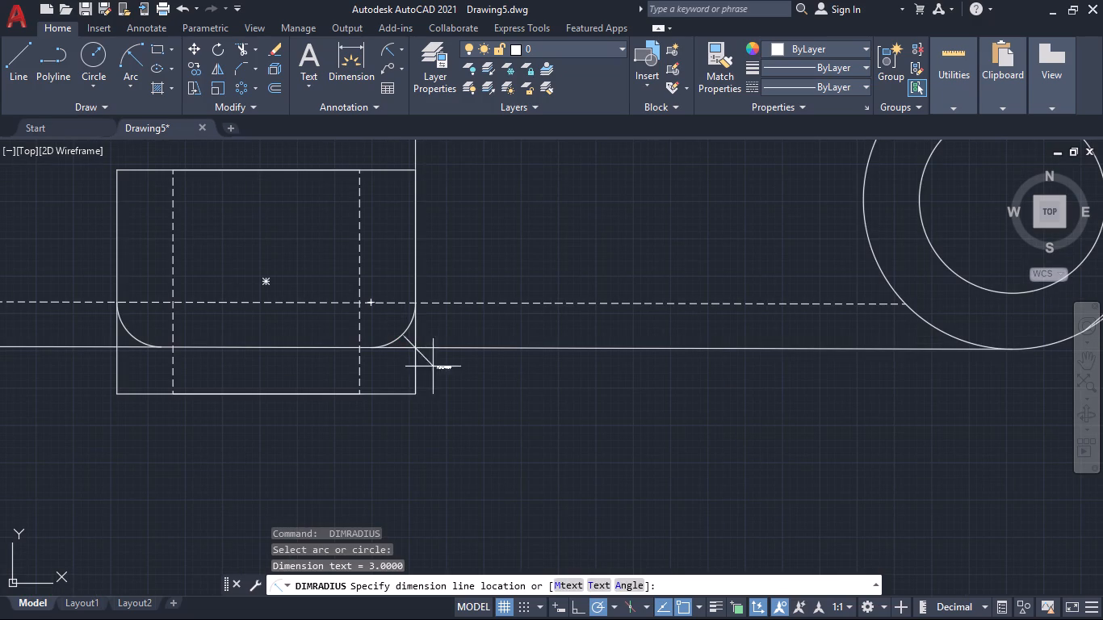
left_click(442, 387)
key("space")
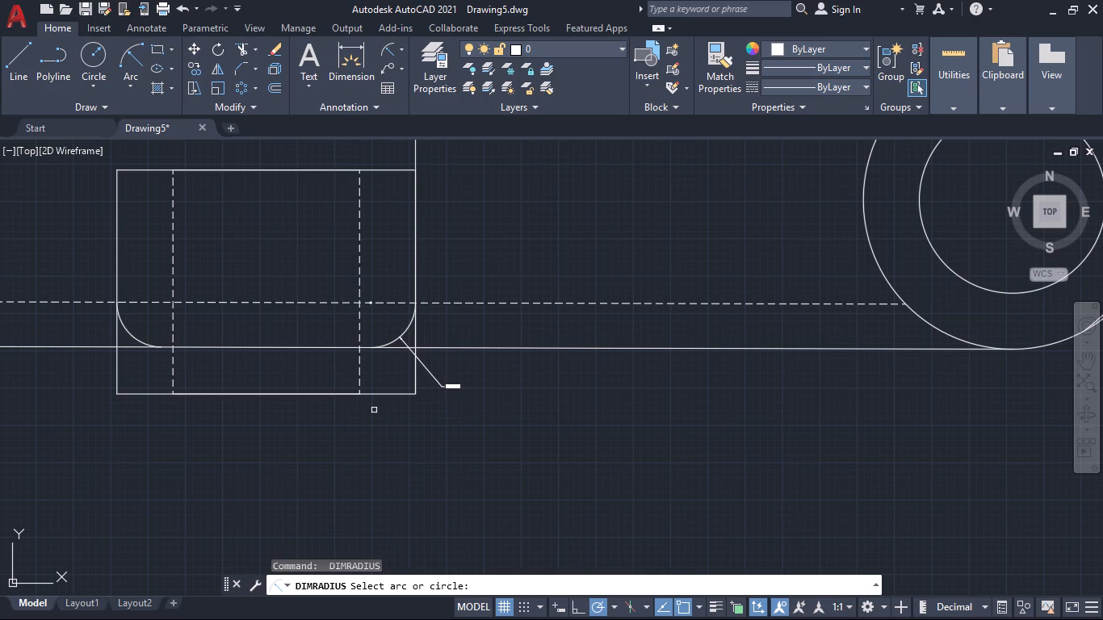
left_click(129, 335)
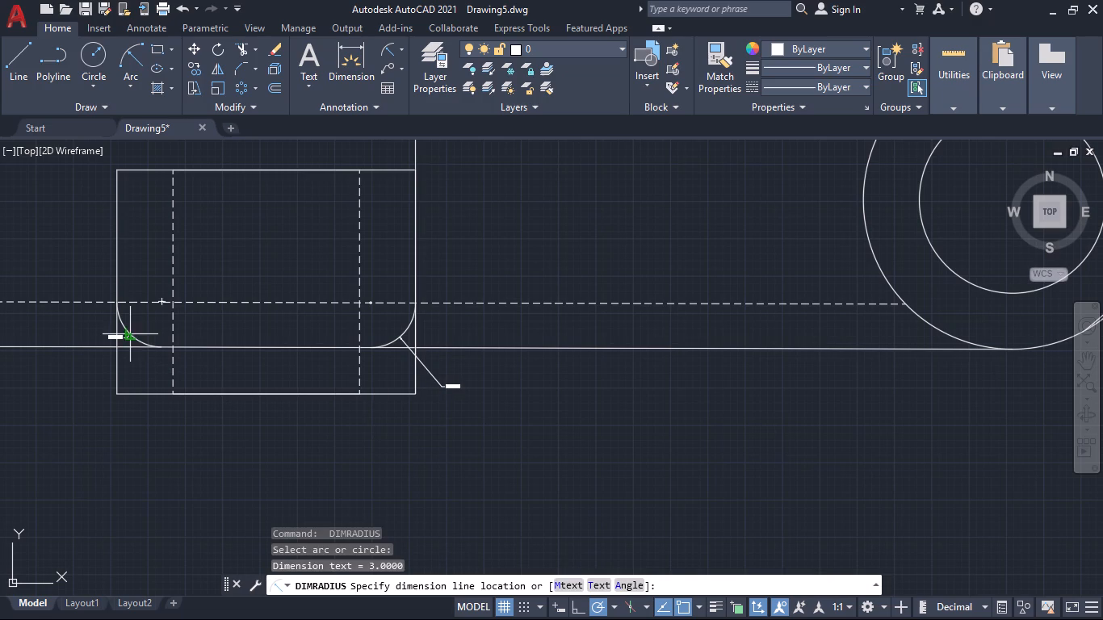
left_click(92, 375)
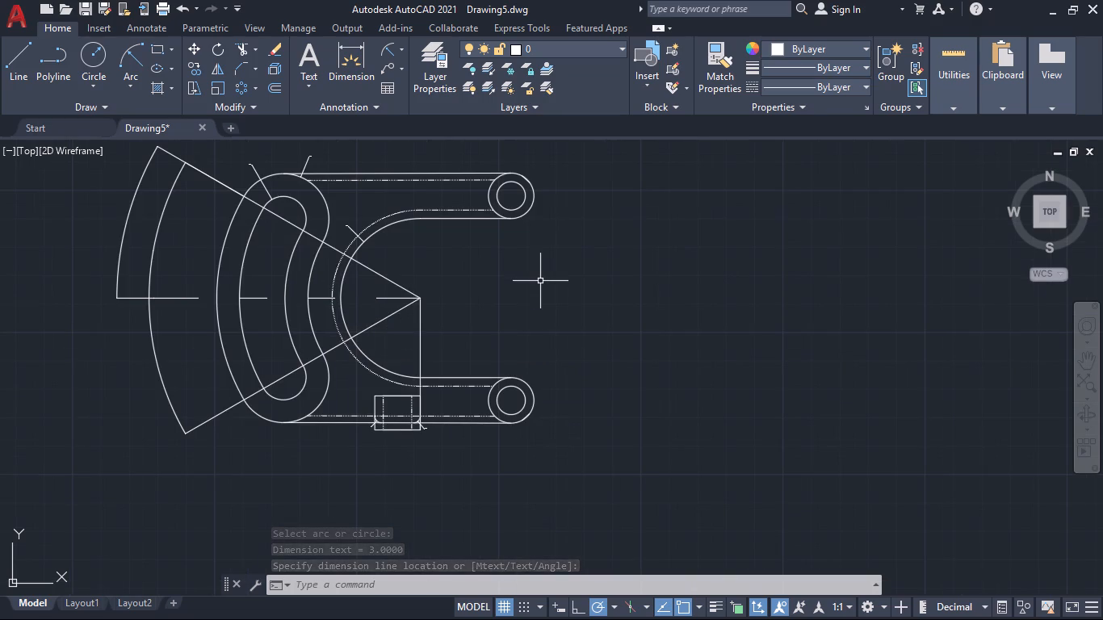
key("Escape")
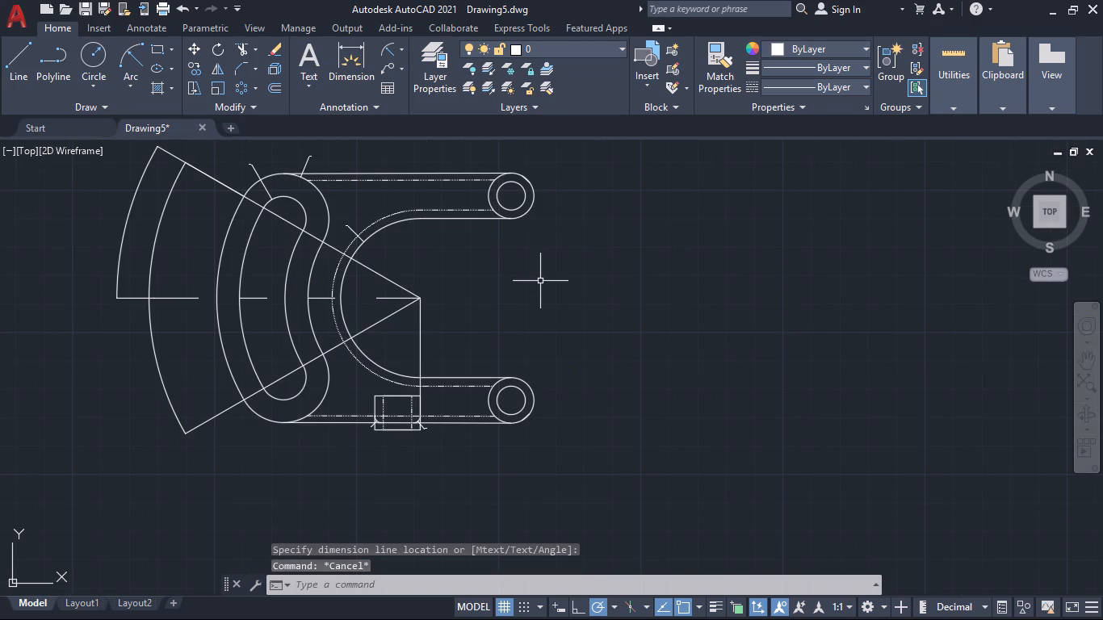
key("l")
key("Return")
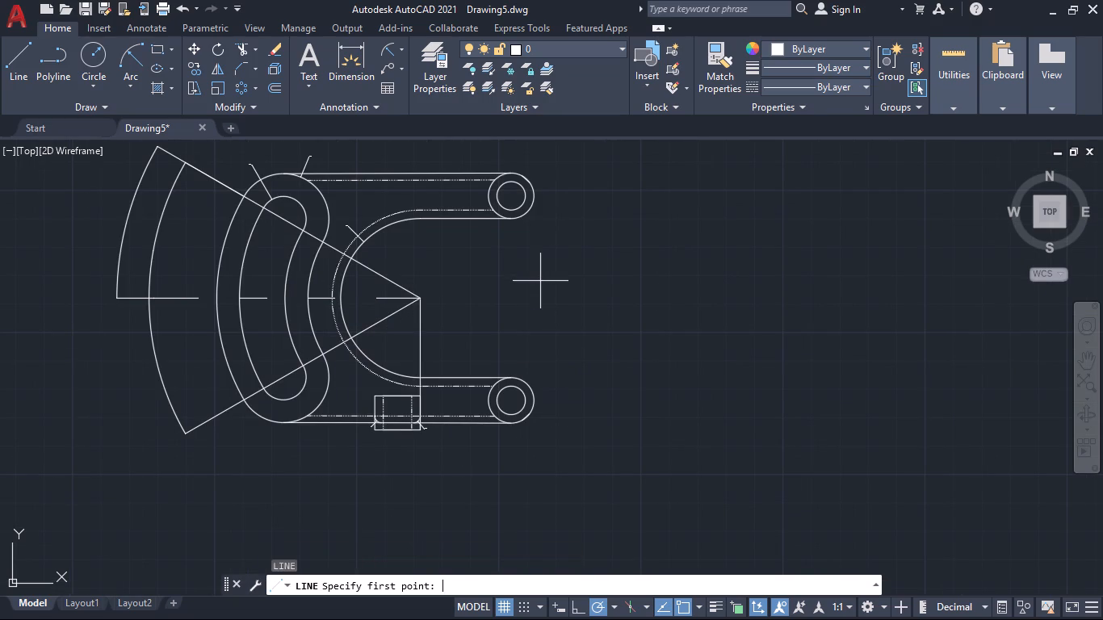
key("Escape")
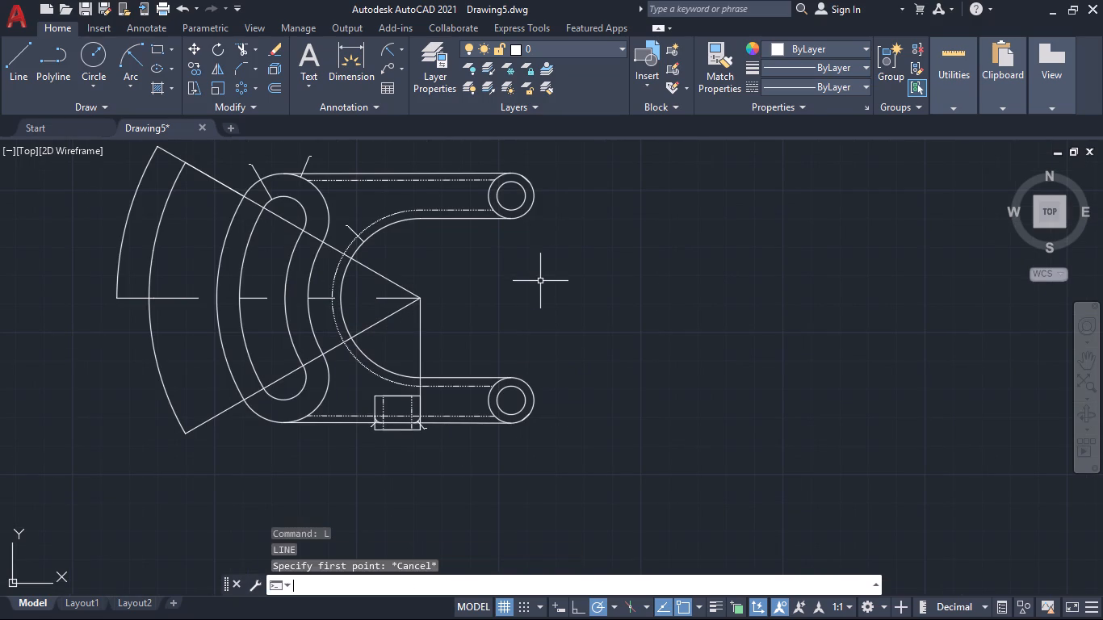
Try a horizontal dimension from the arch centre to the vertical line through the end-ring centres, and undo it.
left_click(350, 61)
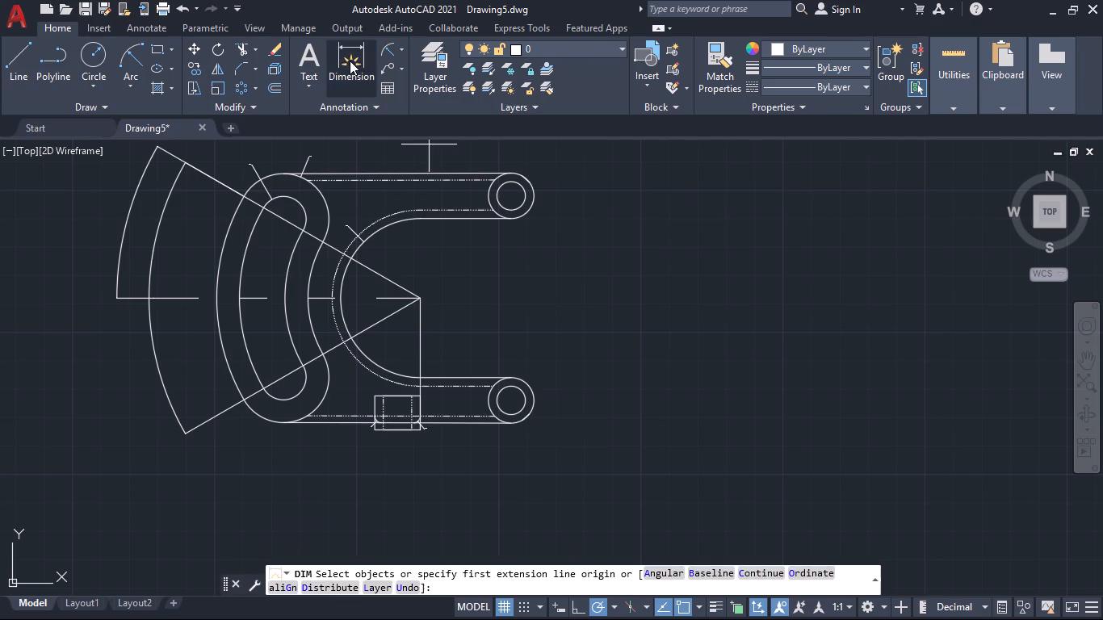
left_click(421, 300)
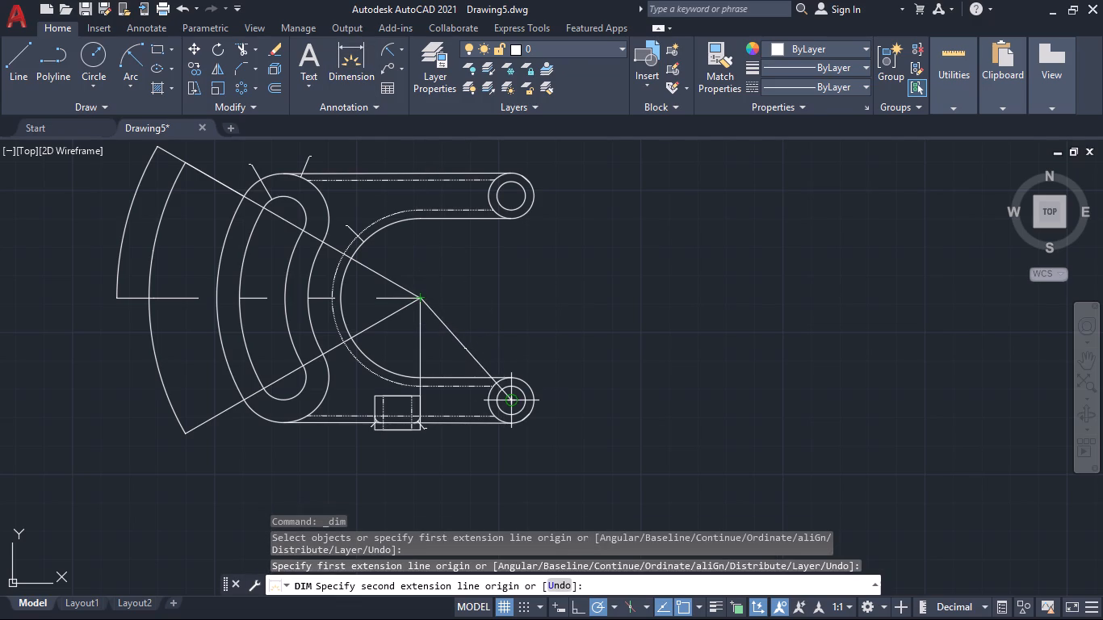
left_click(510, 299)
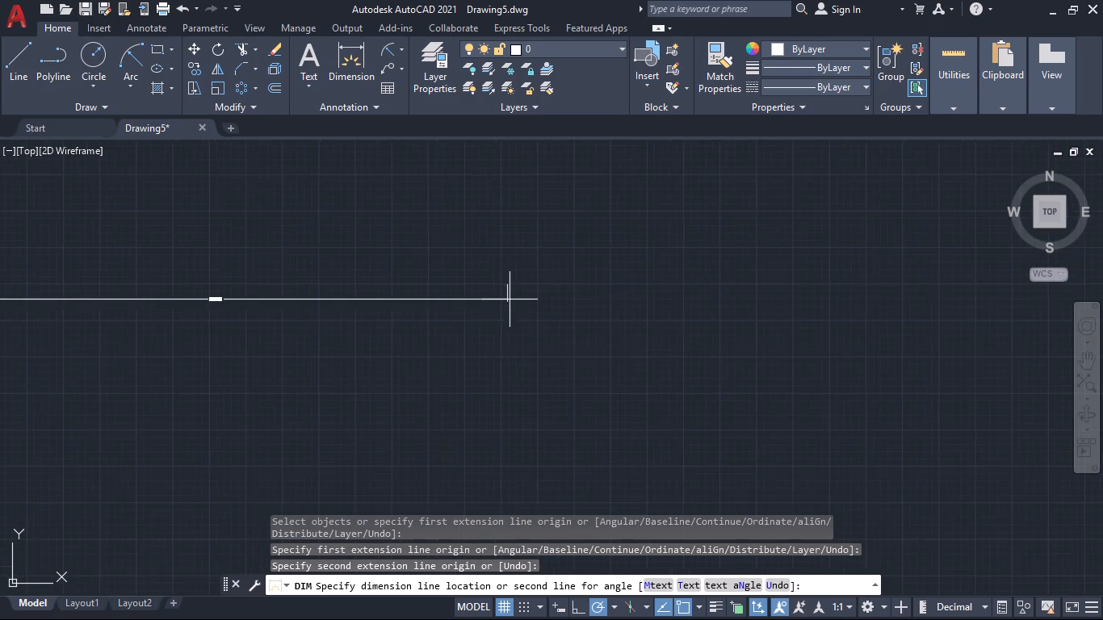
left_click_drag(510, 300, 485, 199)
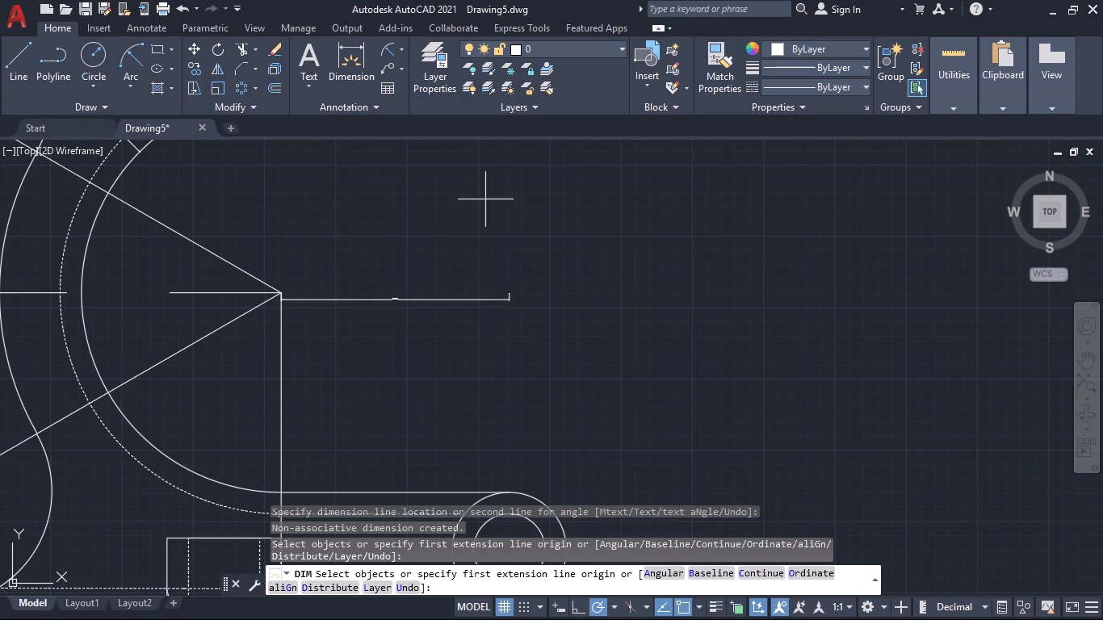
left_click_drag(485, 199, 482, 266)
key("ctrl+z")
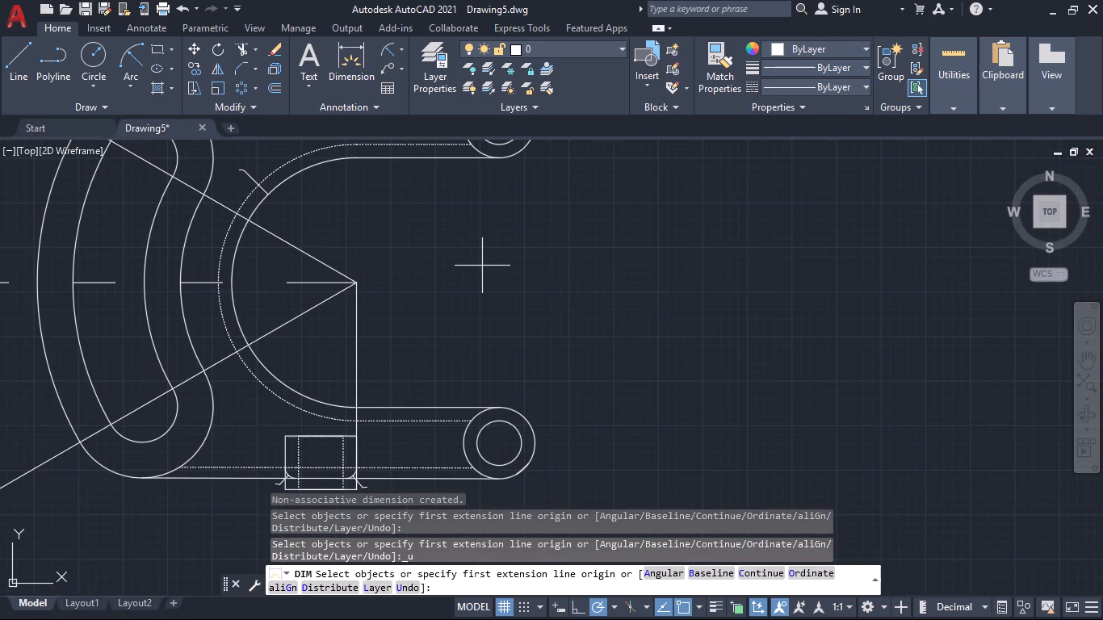
Add vertical dimensions to the right of the end rings for their centre spacing, overall outer height and inner gap.
left_click(490, 211)
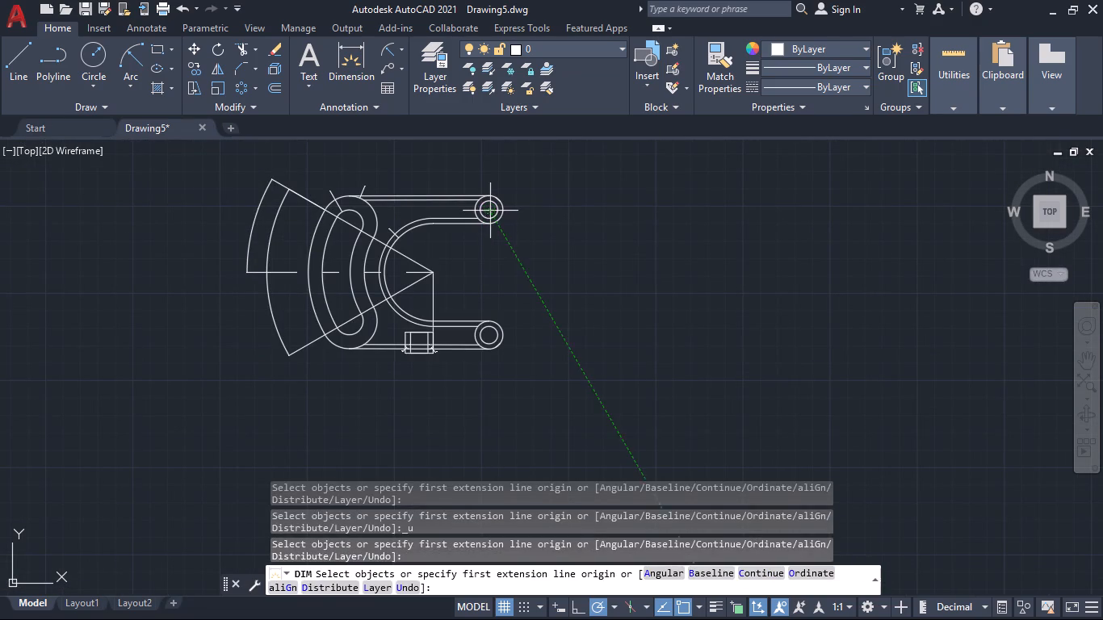
left_click(488, 334)
left_click(521, 333)
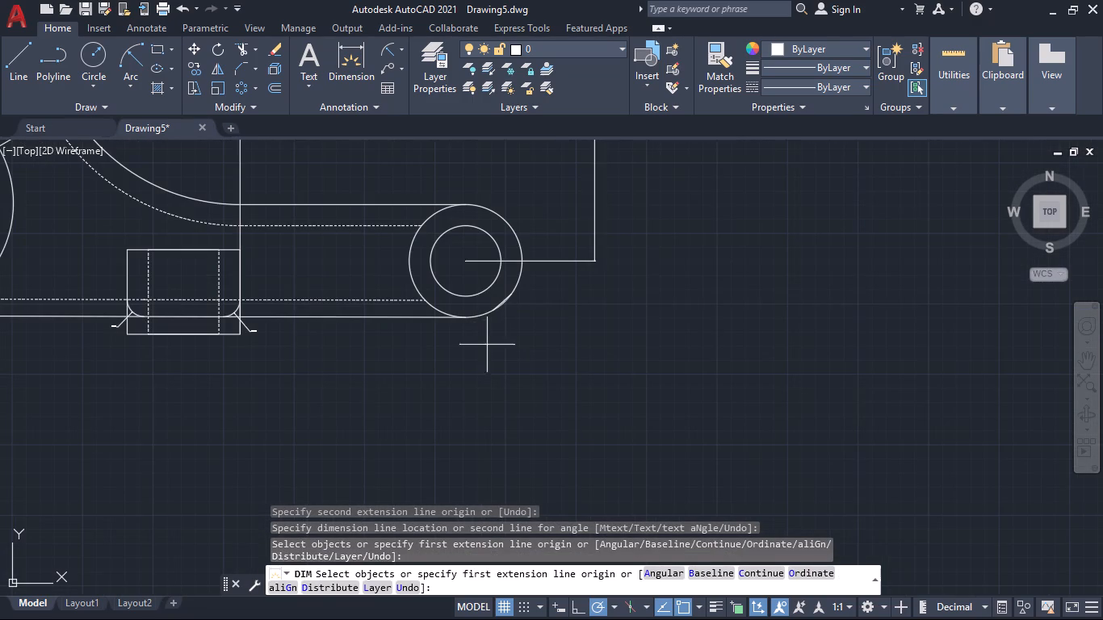
left_click(467, 316)
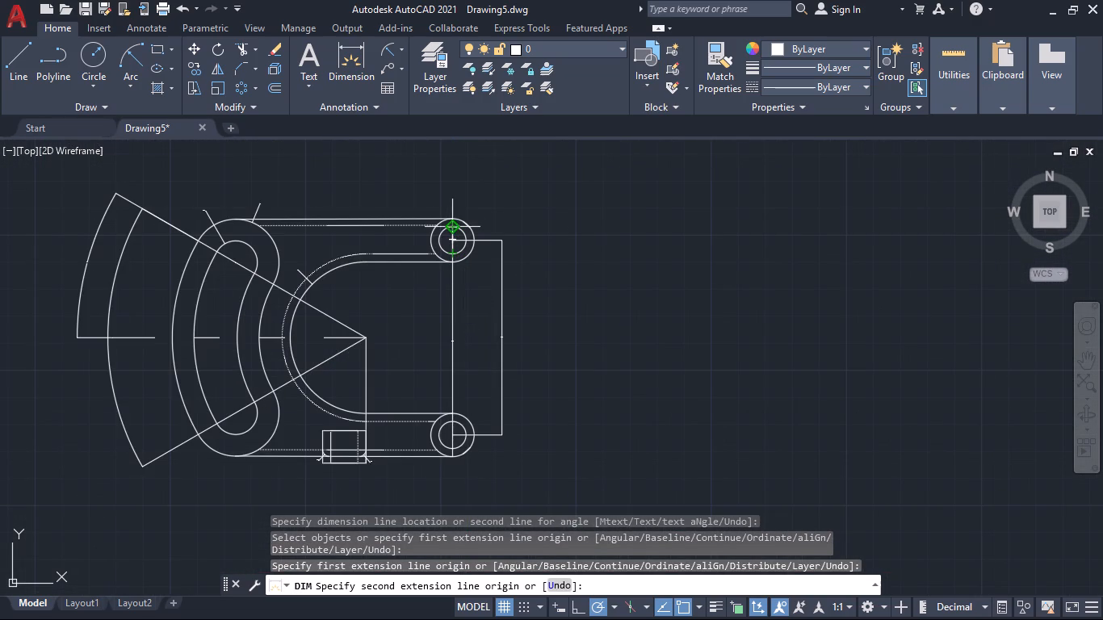
left_click(455, 216)
left_click(529, 231)
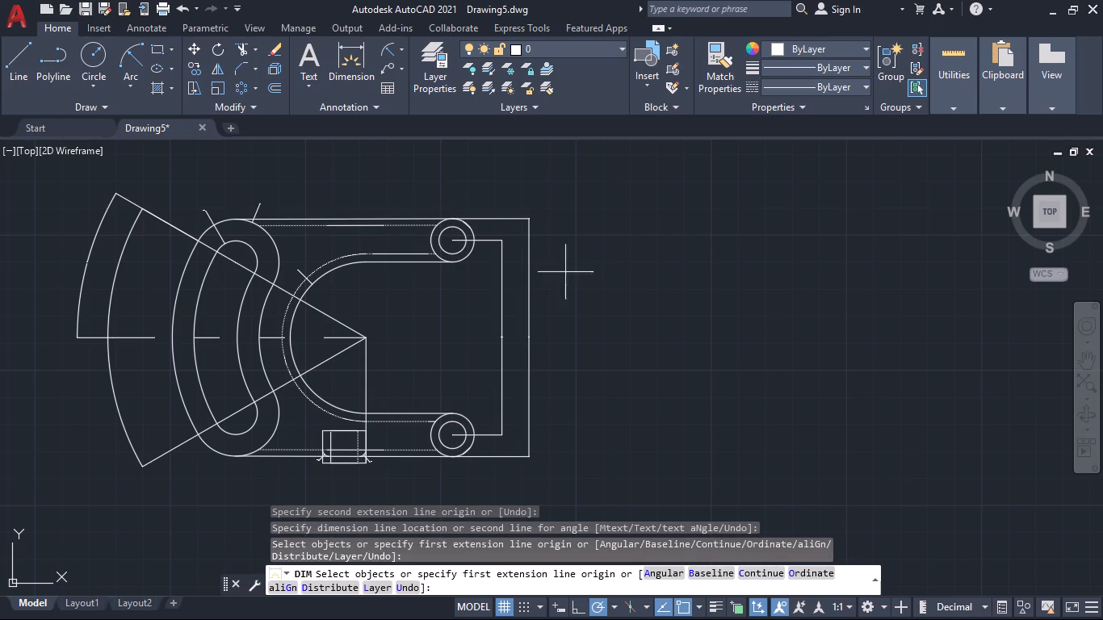
left_click(451, 413)
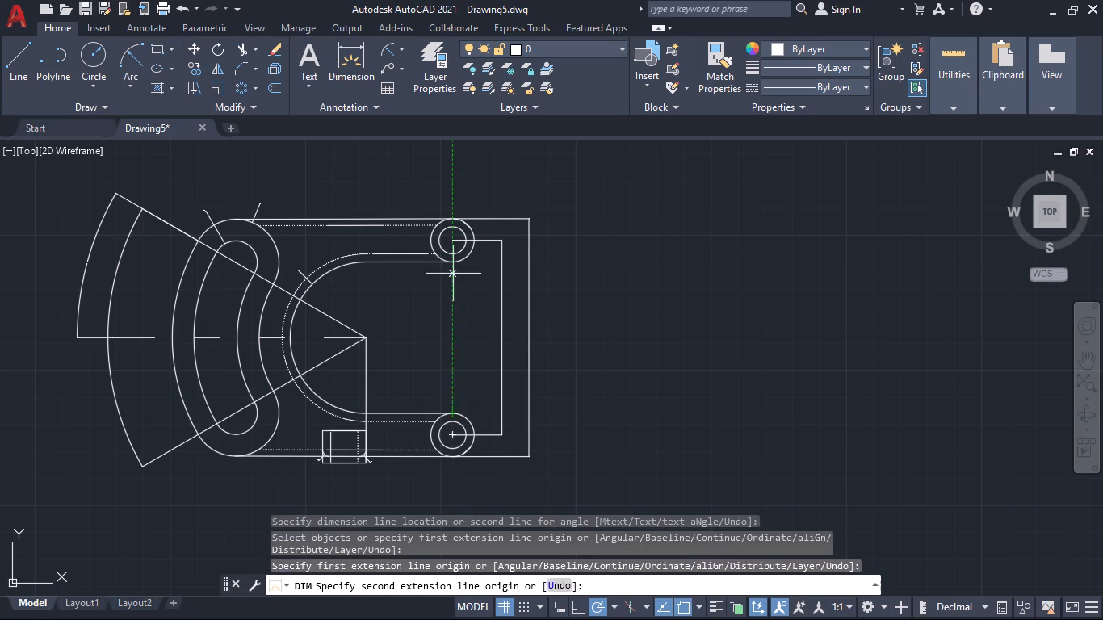
left_click(453, 262)
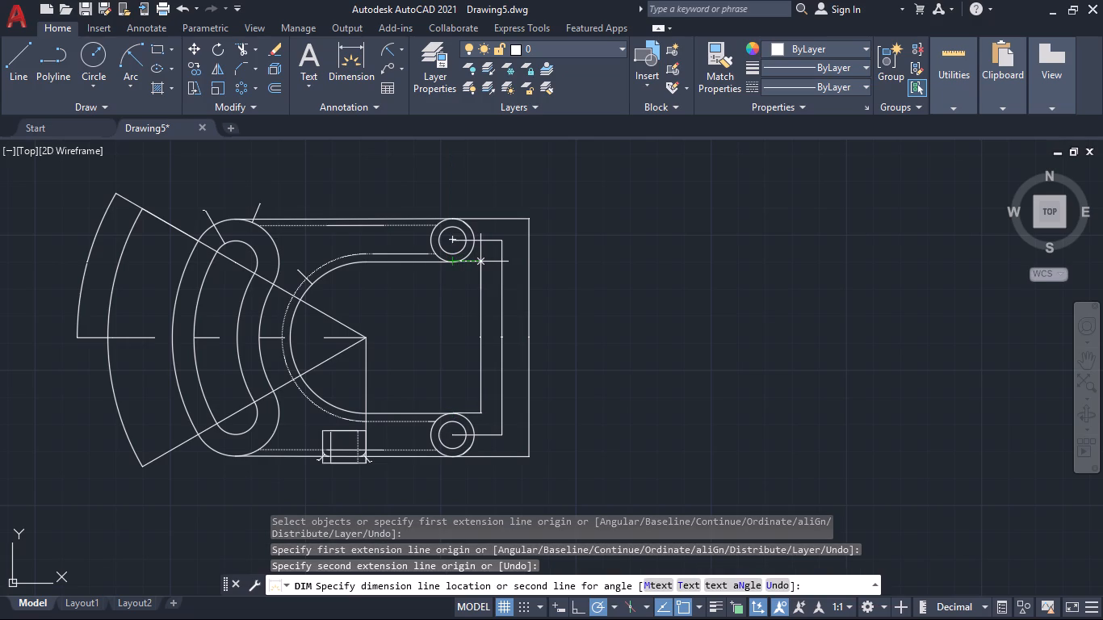
left_click(480, 262)
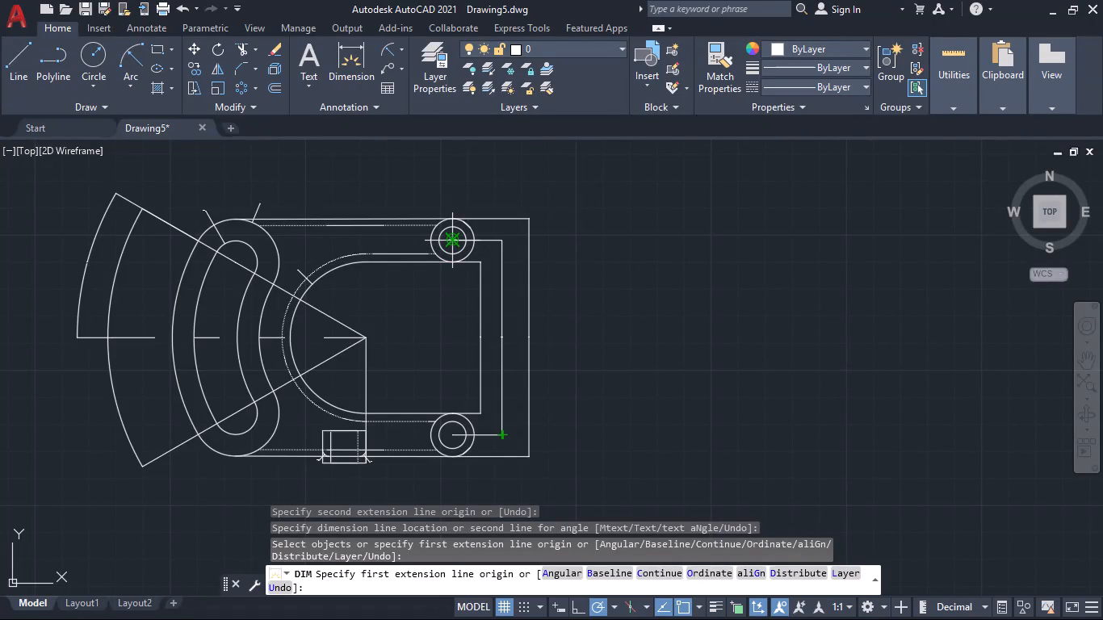
Add horizontal dimensions from the upper ring's top to above the arch centre, and from the centre line's far left end to the arch centre.
left_click(454, 218)
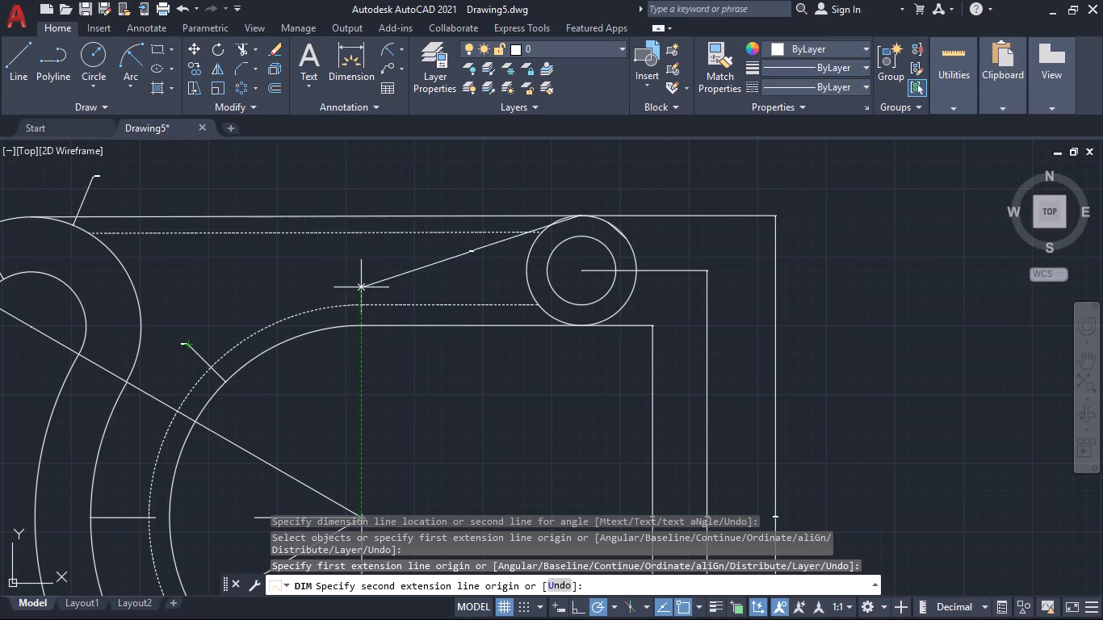
left_click(360, 217)
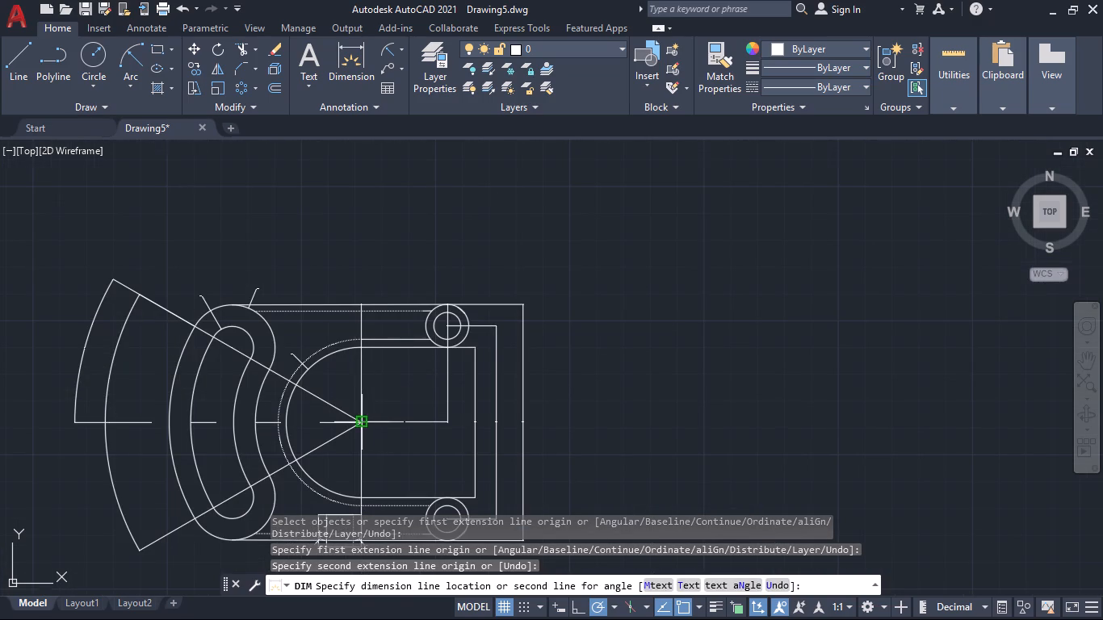
left_click(359, 434)
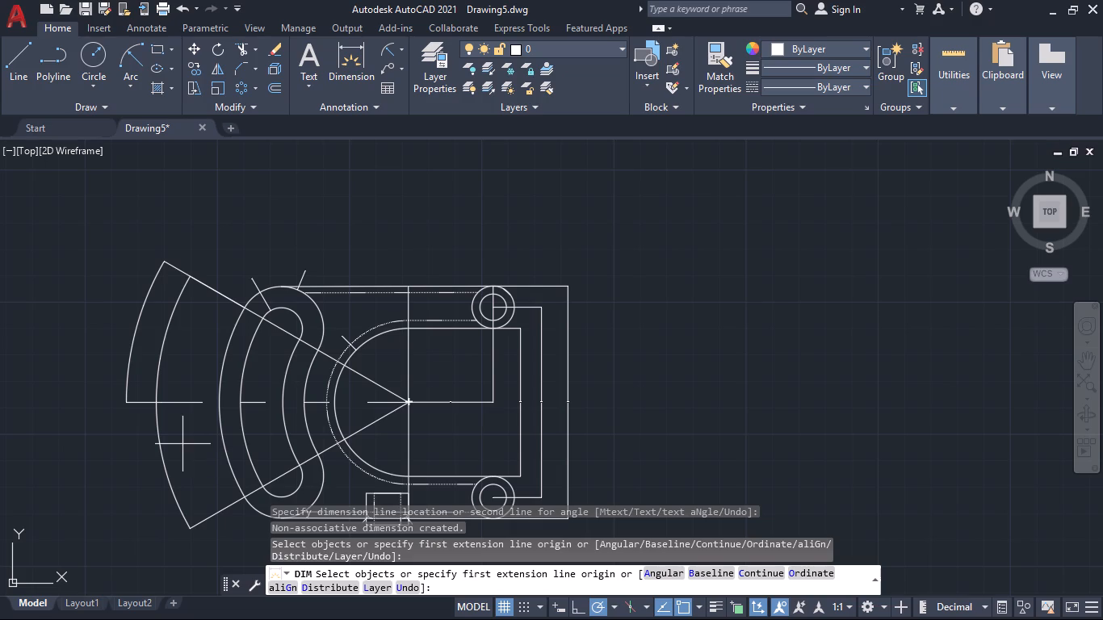
left_click(157, 400)
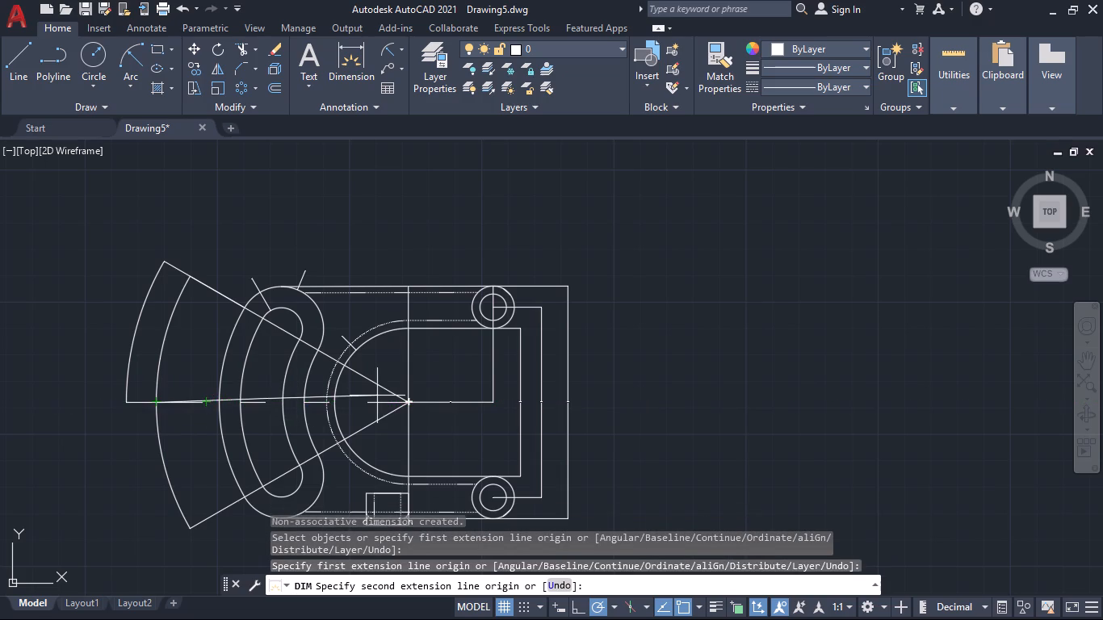
left_click(408, 403)
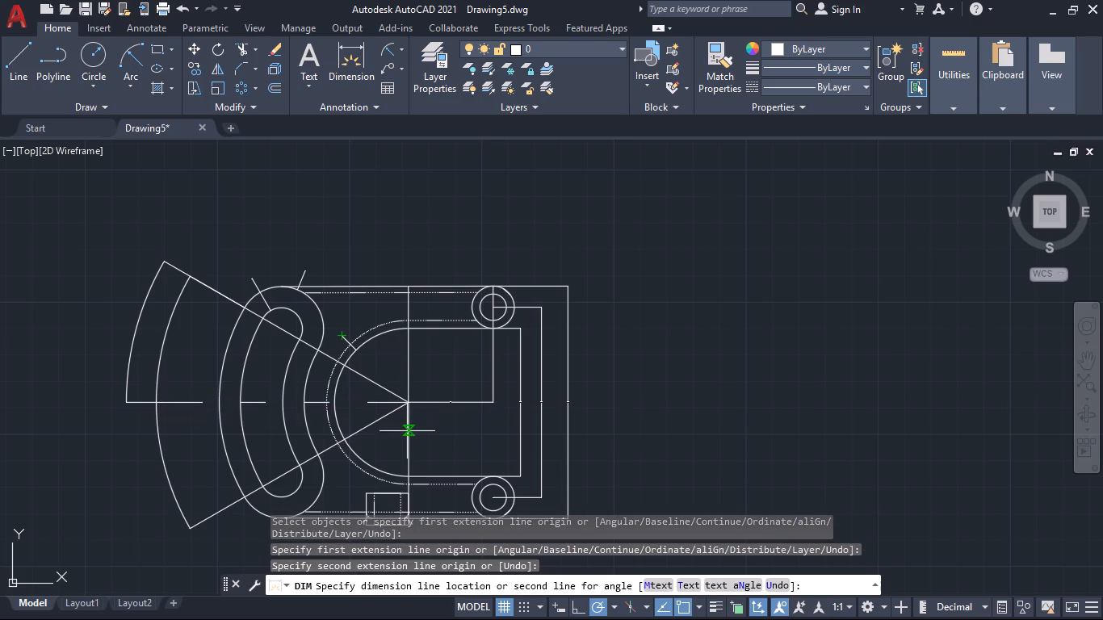
left_click(407, 434)
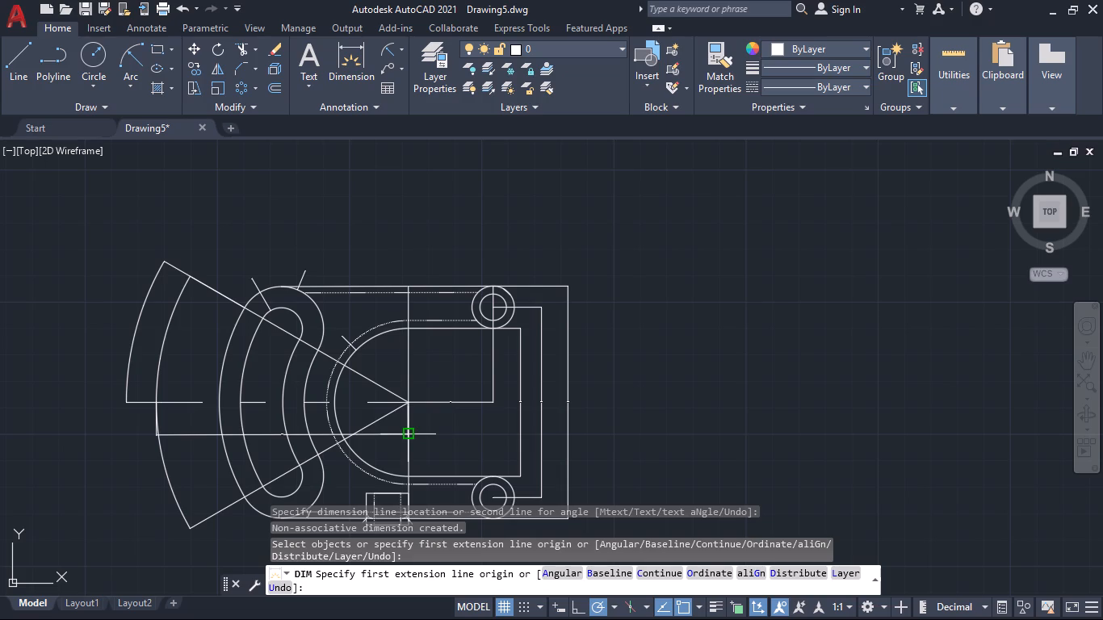
key("Escape")
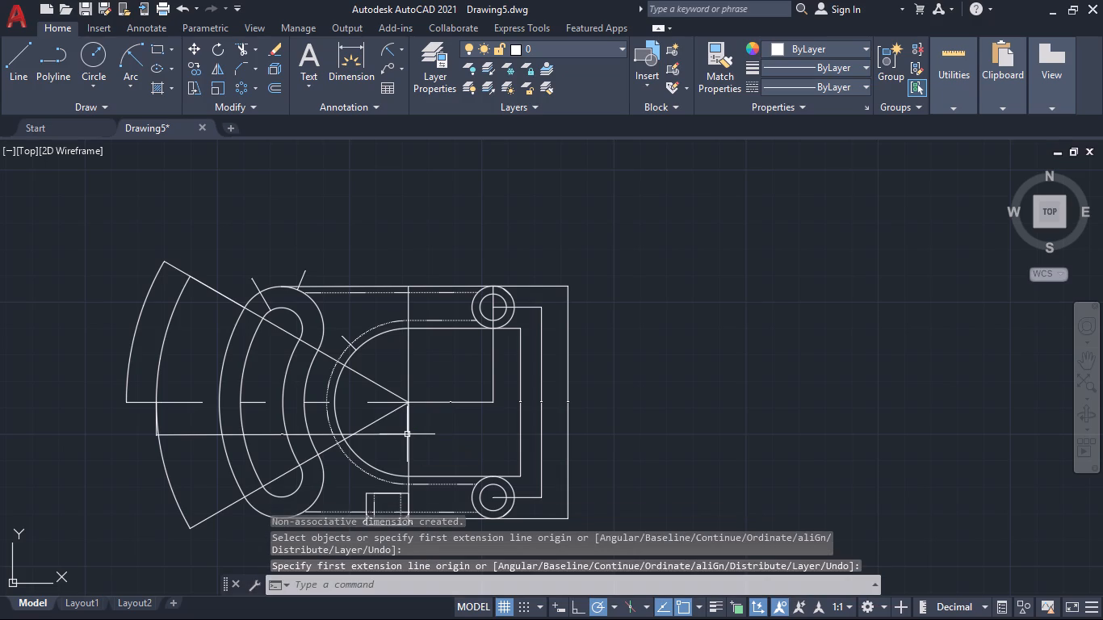
Modify the Standard dimension style with a text height of 5 and an arrow size of 4.
key("d")
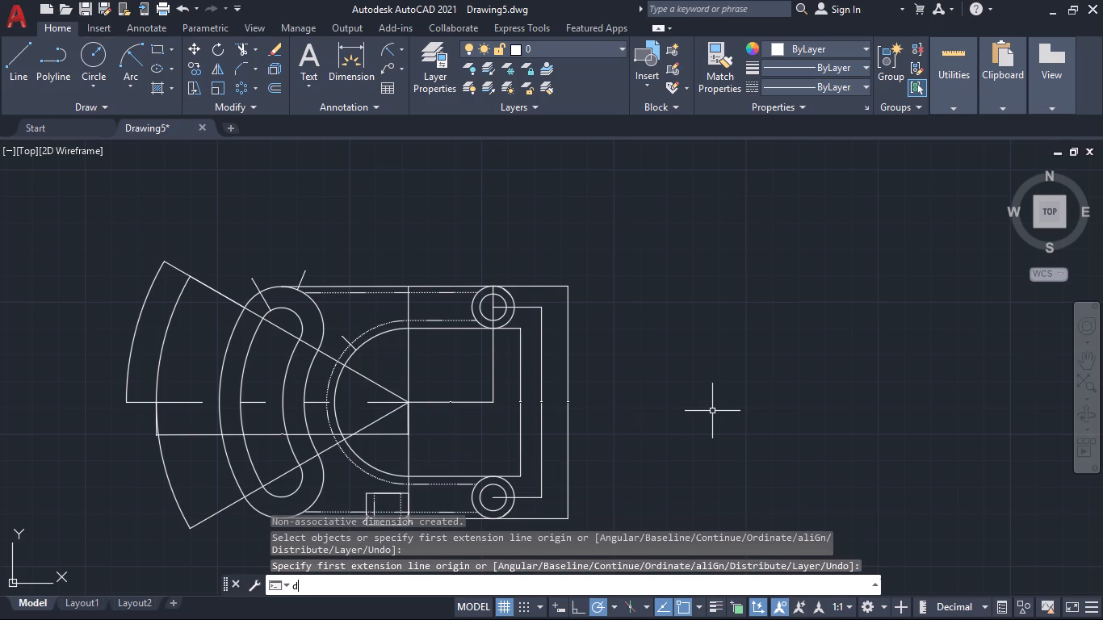
key("Return")
left_click(719, 274)
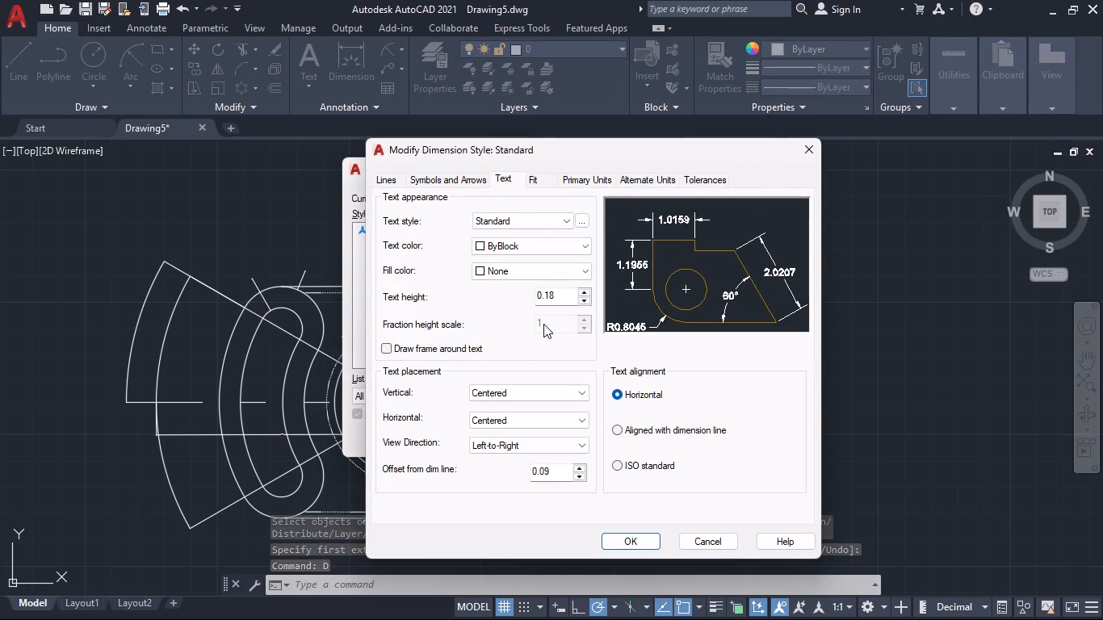
double_click(556, 295)
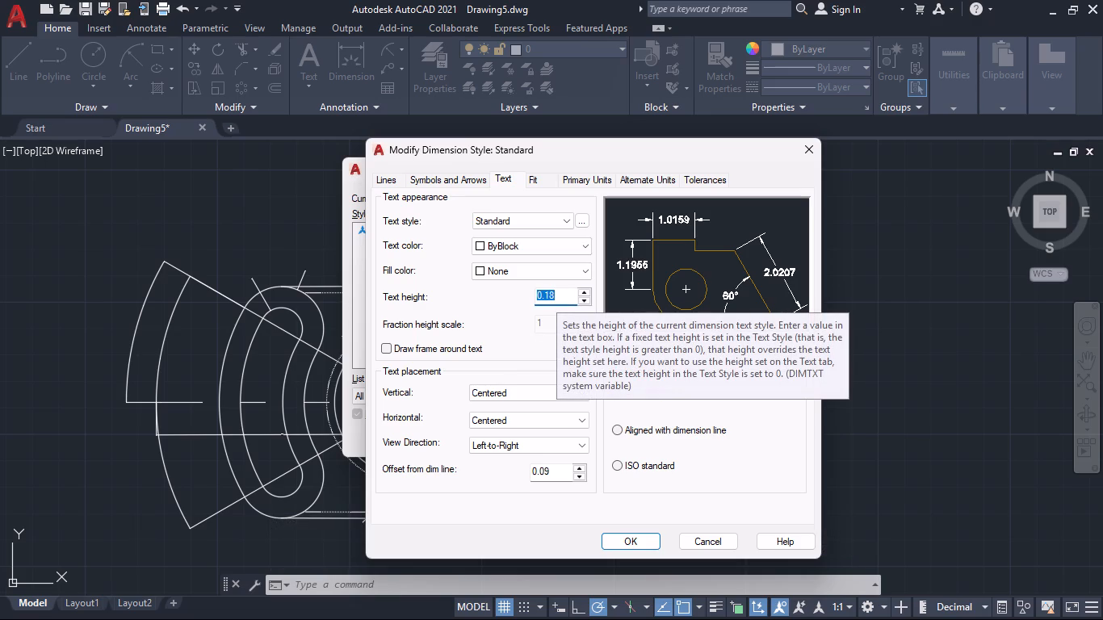
key("5")
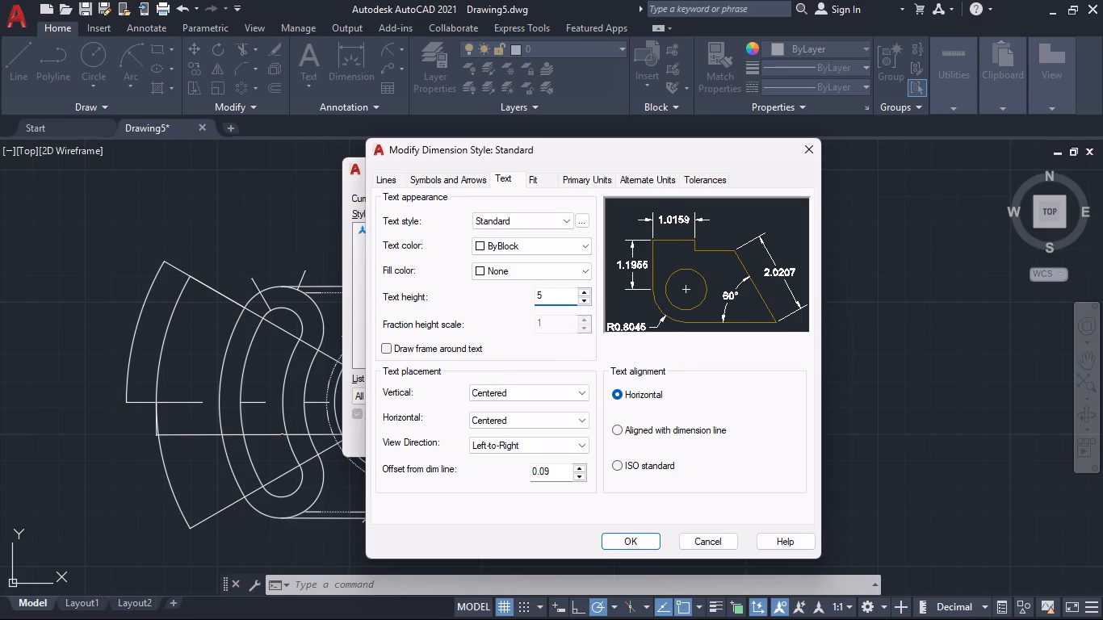
key("Return")
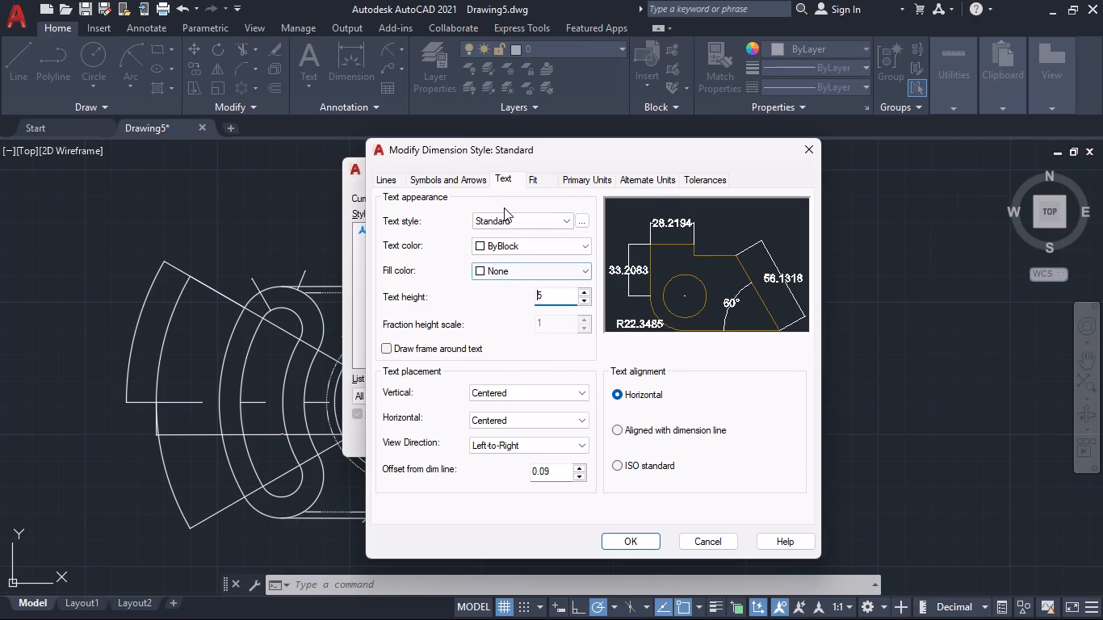
left_click(476, 183)
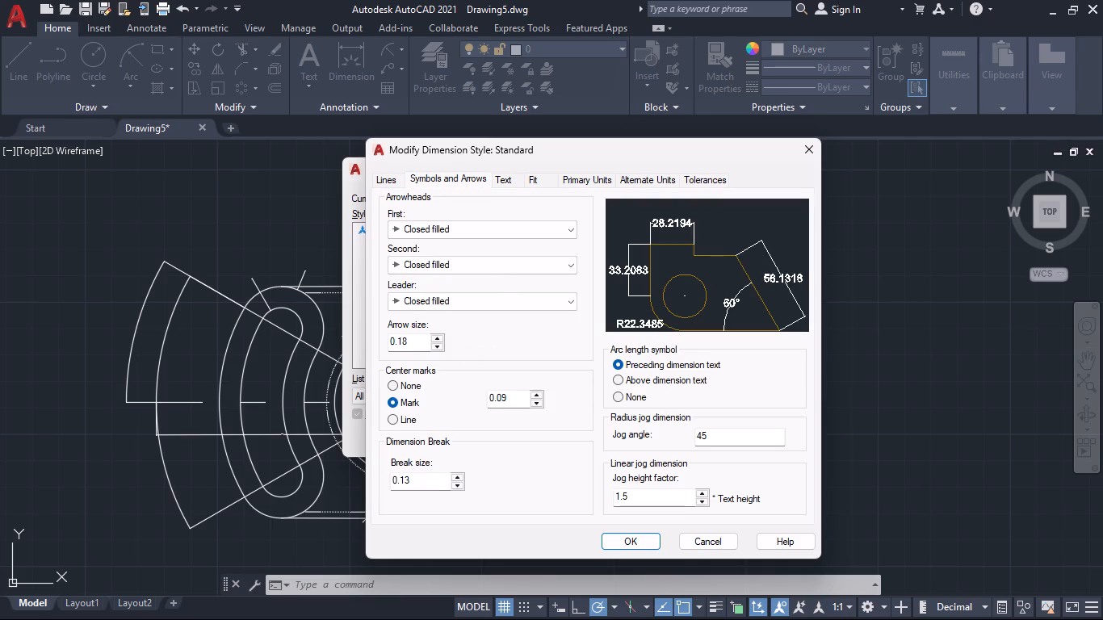
double_click(405, 345)
key("4")
key("Return")
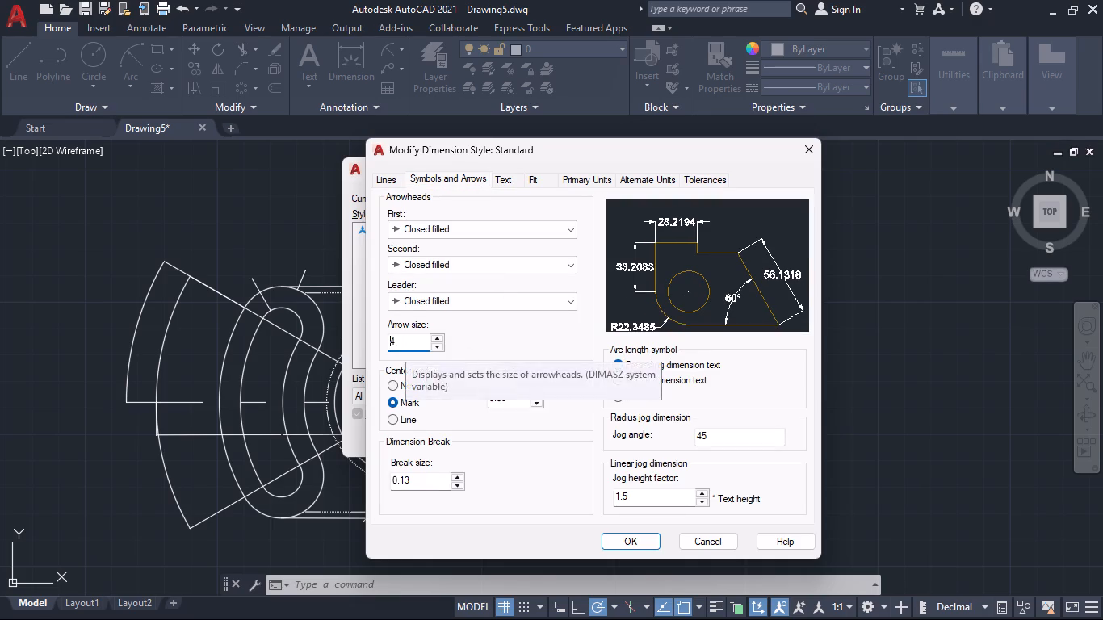
Set the Standard dimension style to 0.0 linear precision and text aligned with the dimension line, and make it current.
left_click(585, 178)
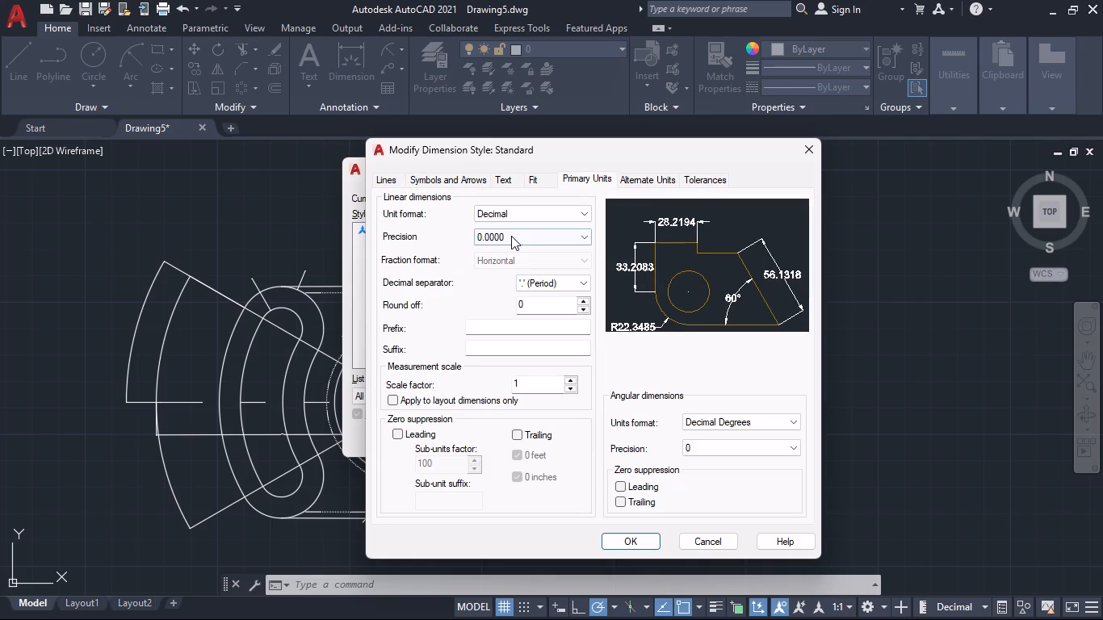
left_click(511, 236)
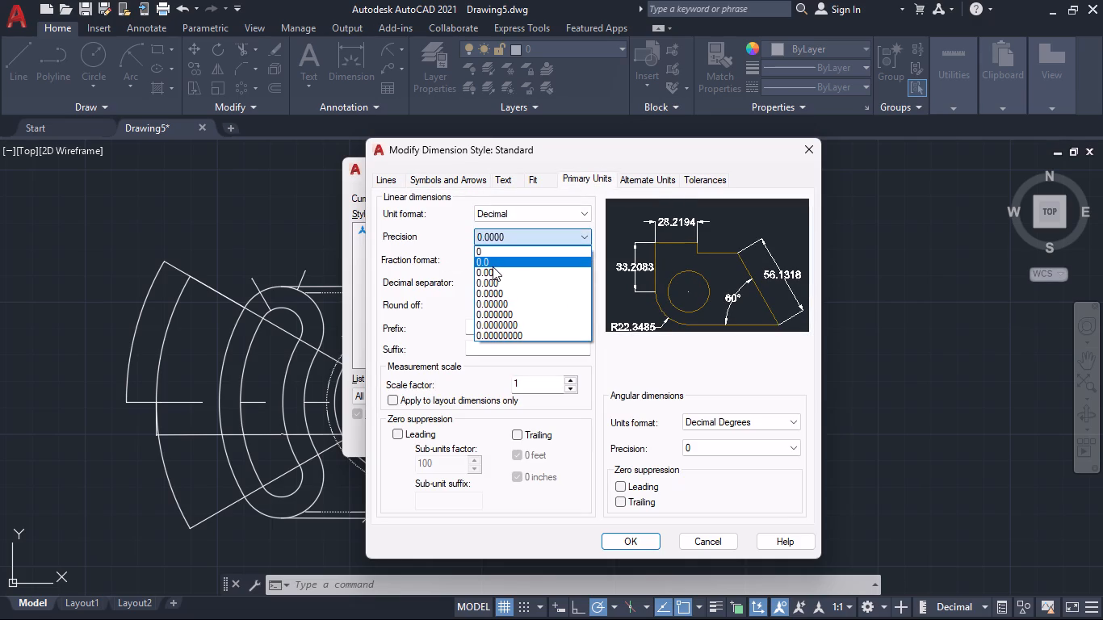
left_click(493, 266)
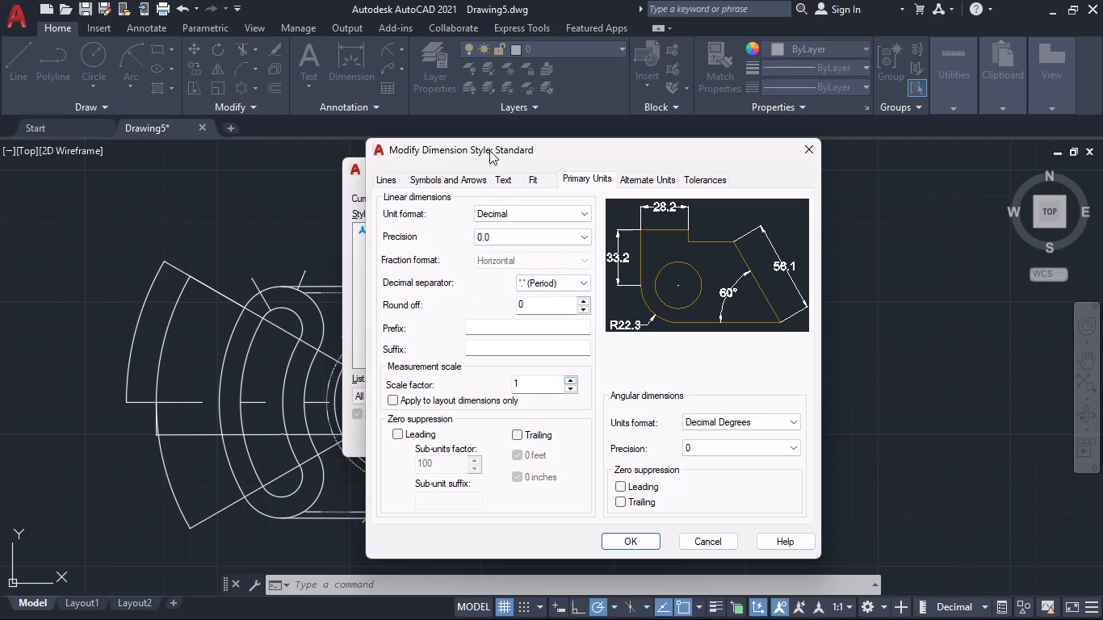
left_click(501, 177)
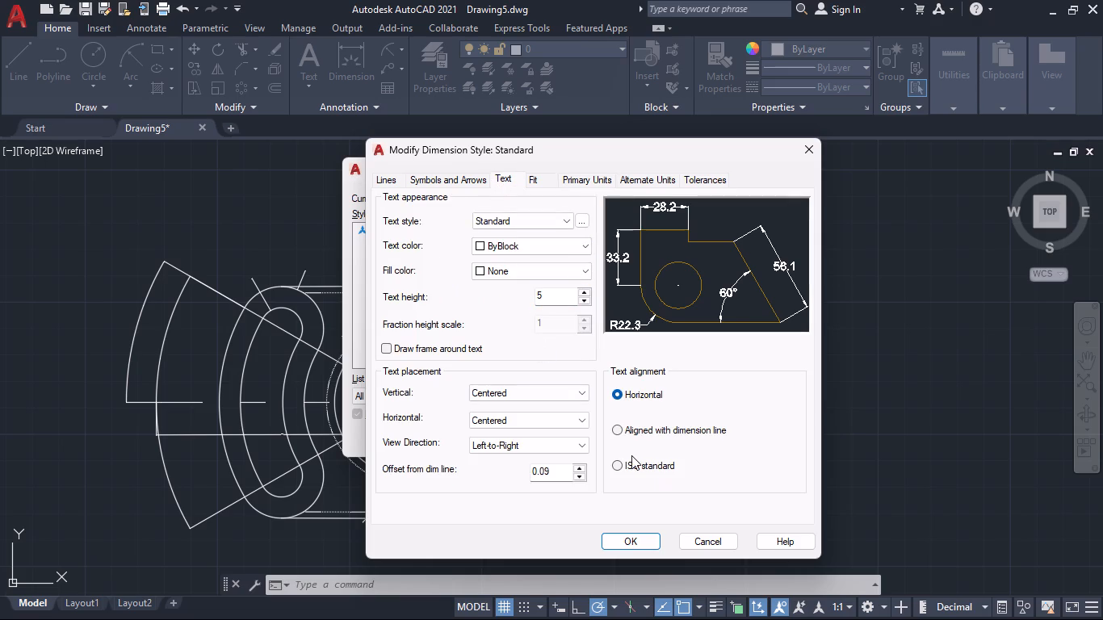
left_click(628, 434)
left_click(632, 535)
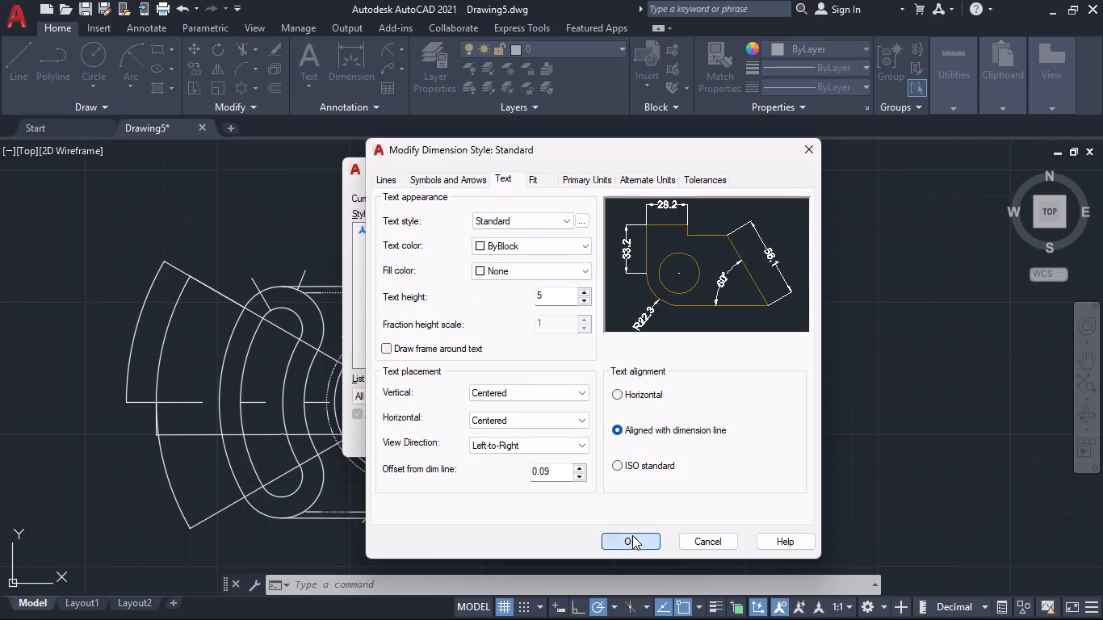
left_click(731, 228)
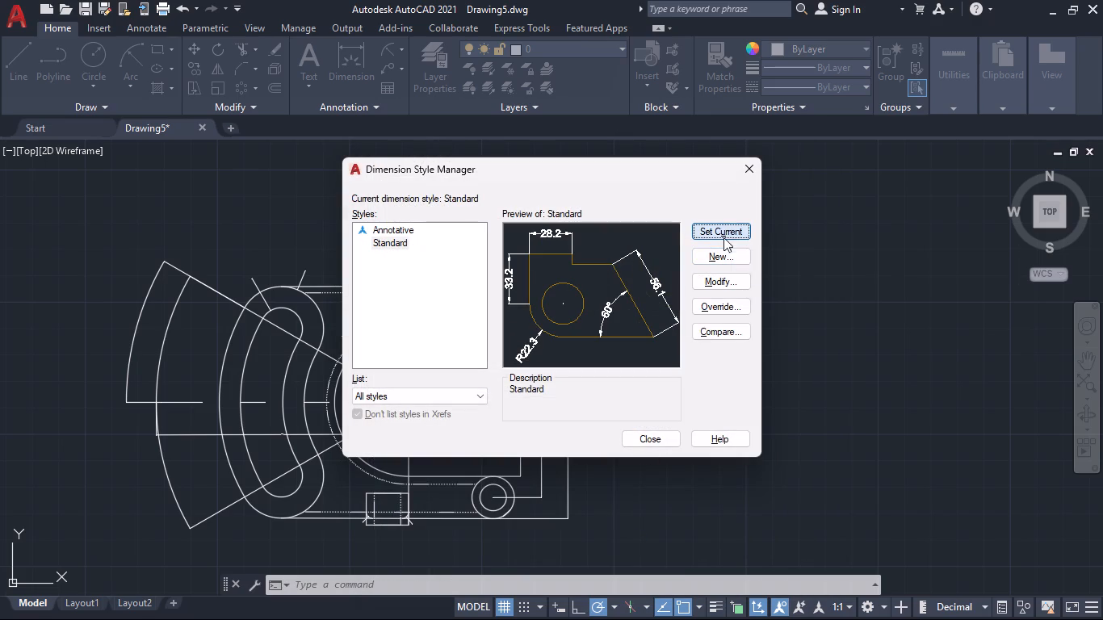
left_click(665, 435)
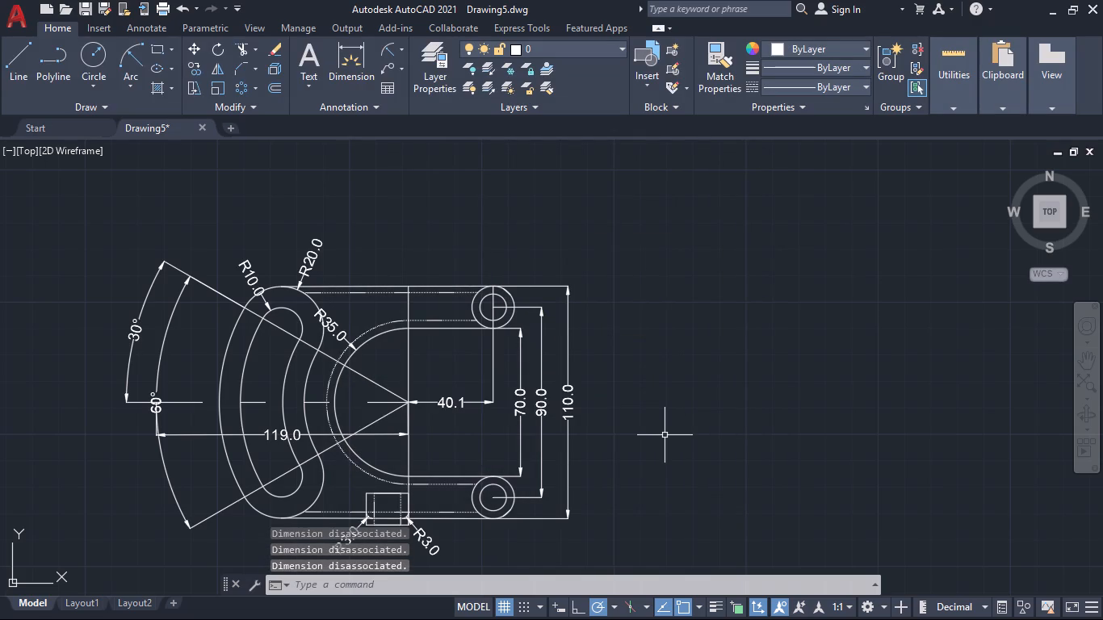
Set the Standard dimension style's text height to 4 and make the style current.
key("d")
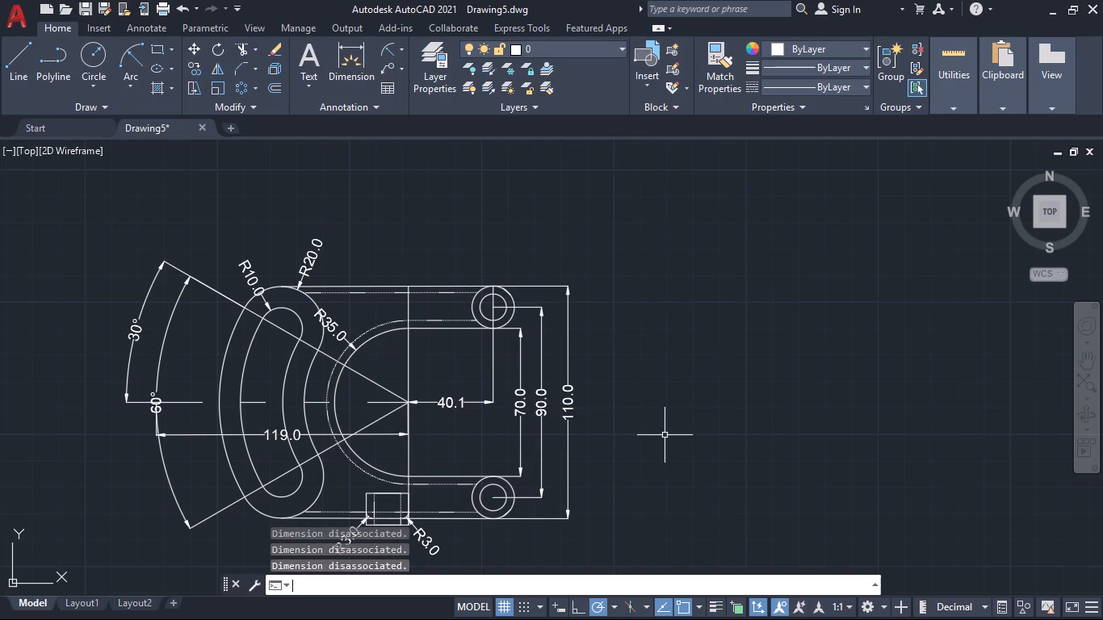
key("Return")
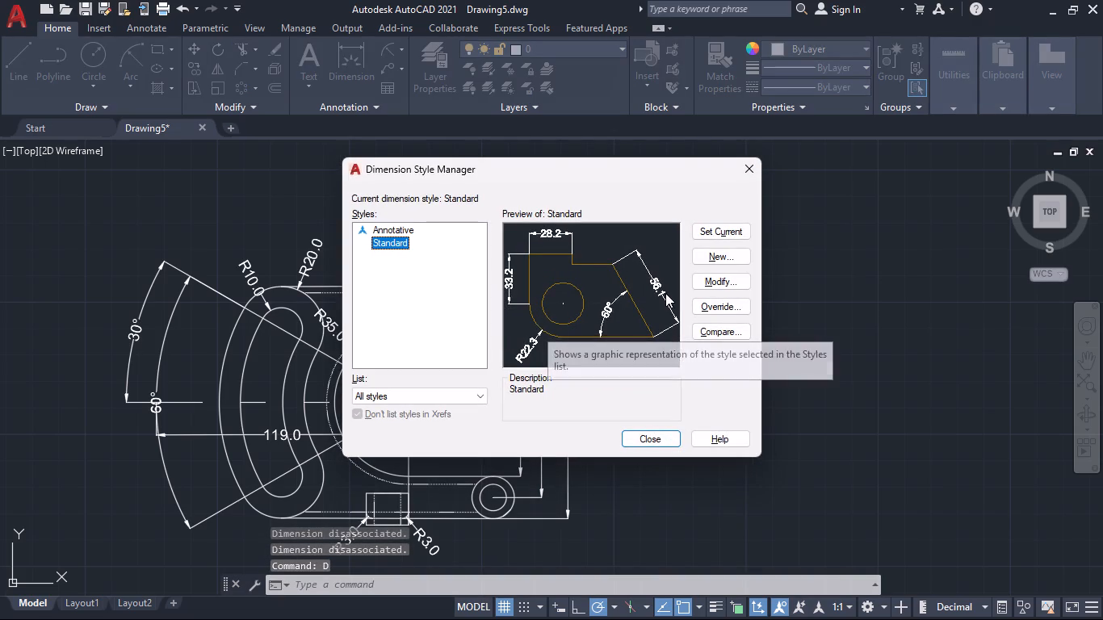
left_click(719, 276)
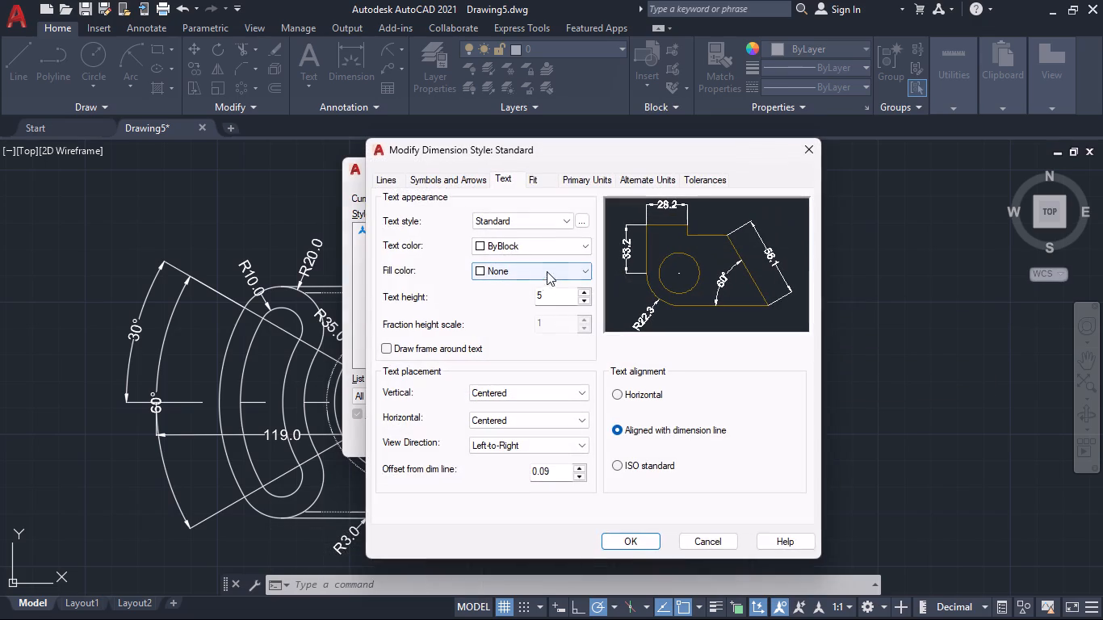
left_click(477, 186)
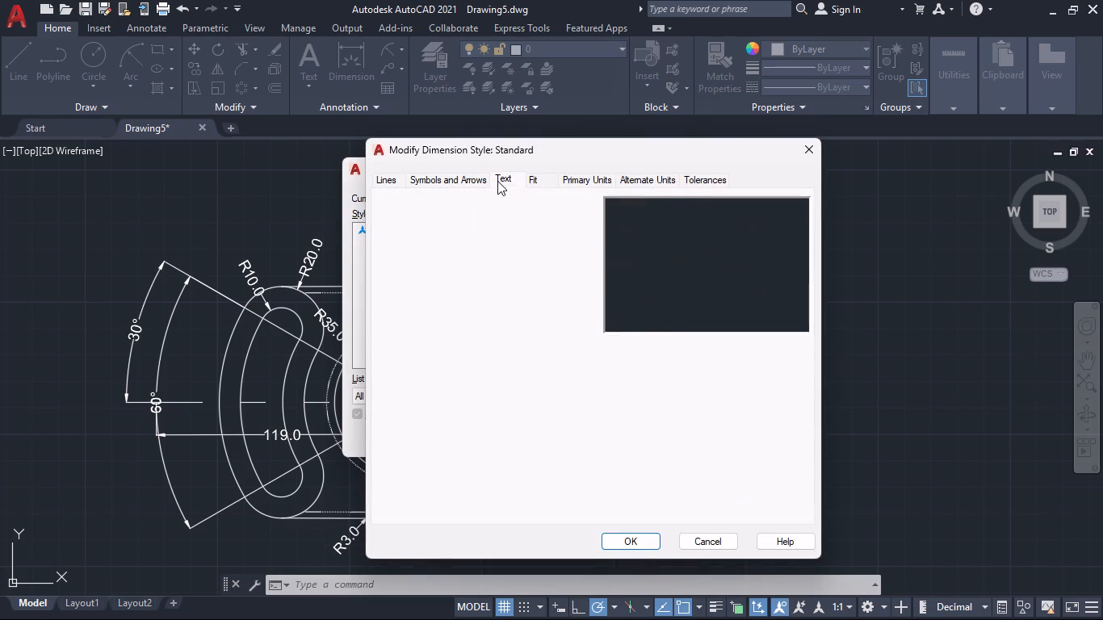
left_click(497, 181)
double_click(550, 295)
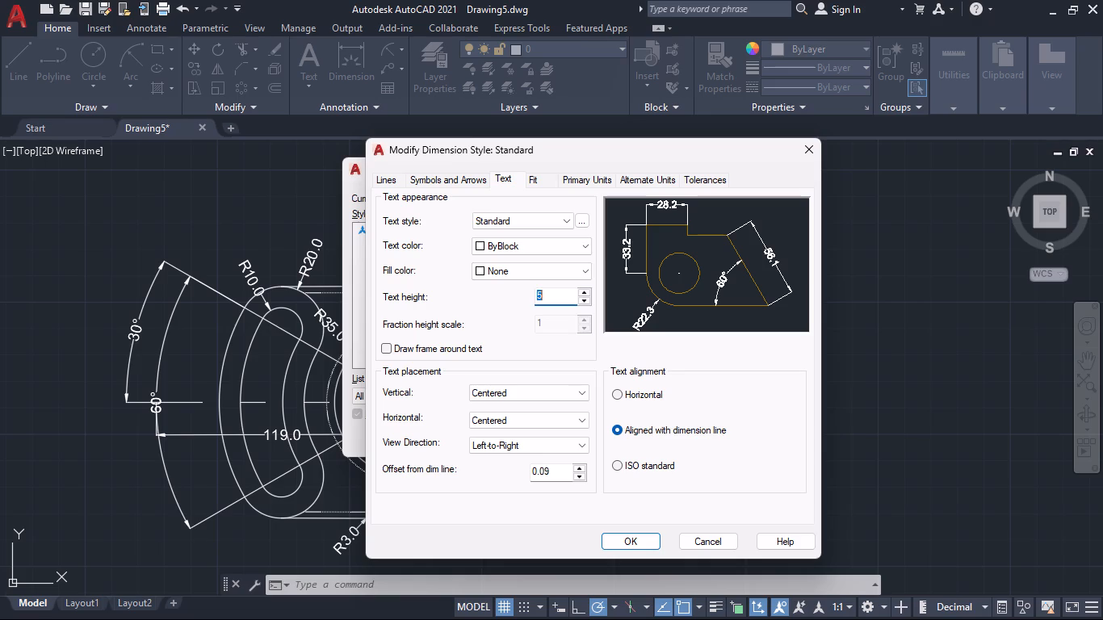
key("4")
key("Return")
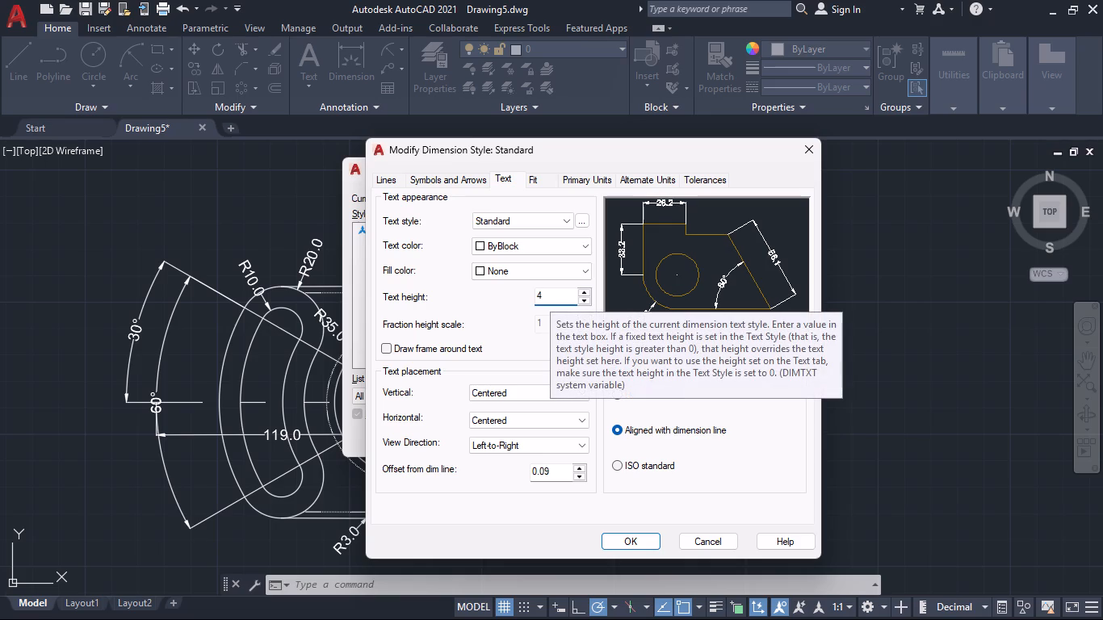
left_click(619, 545)
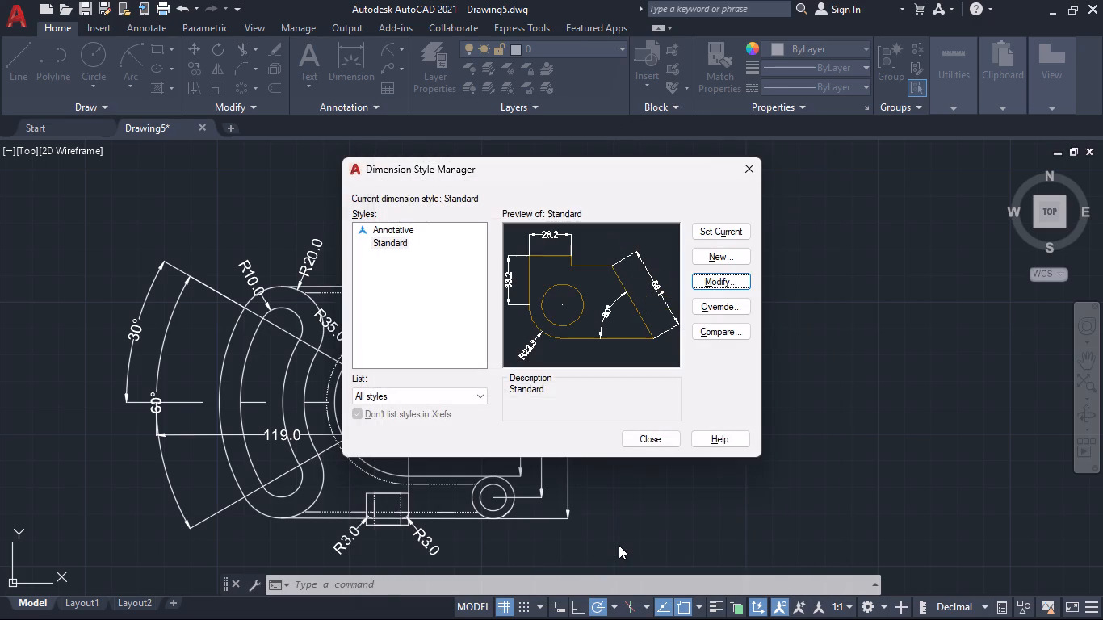
left_click(733, 235)
left_click(661, 433)
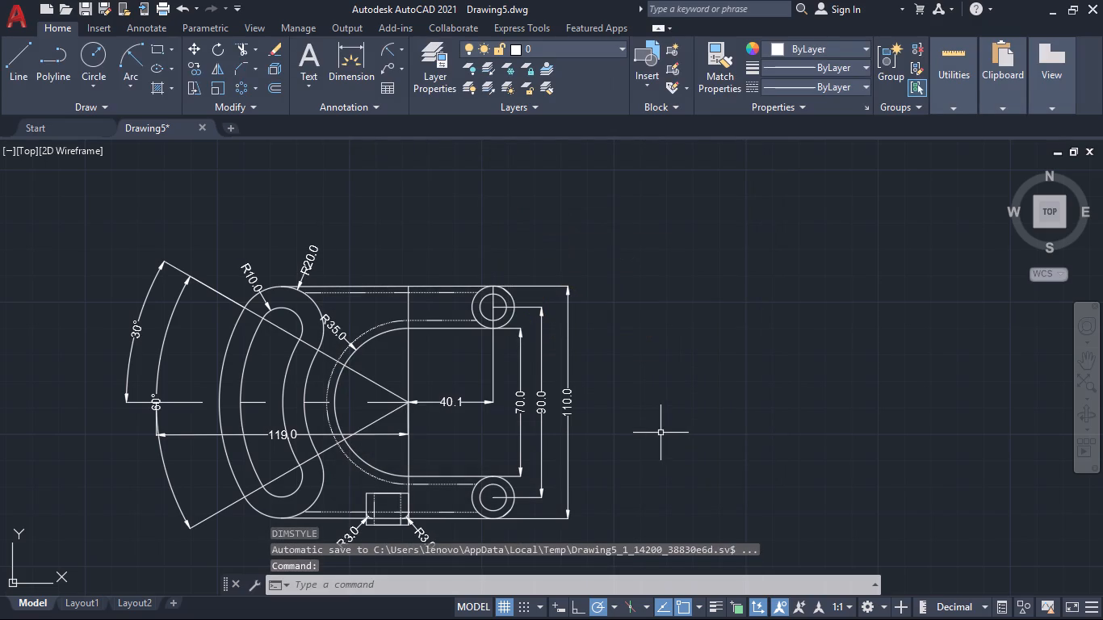
Try stretching the far end of the 119.0 horizontal dimension below the centre line, and erase that dimension.
left_click(277, 435)
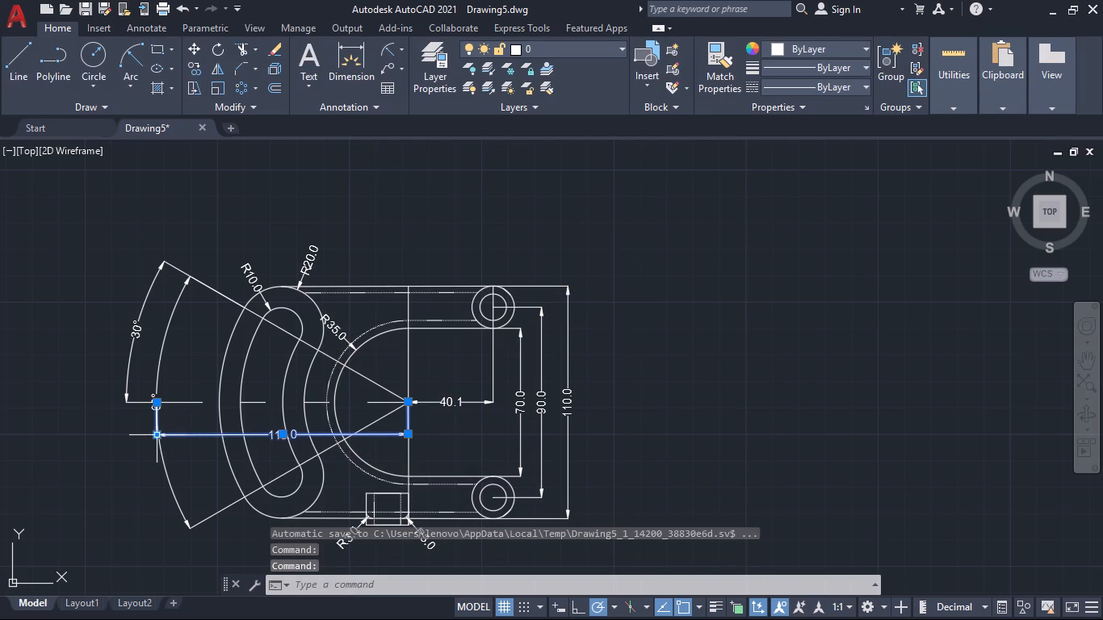
left_click(155, 435)
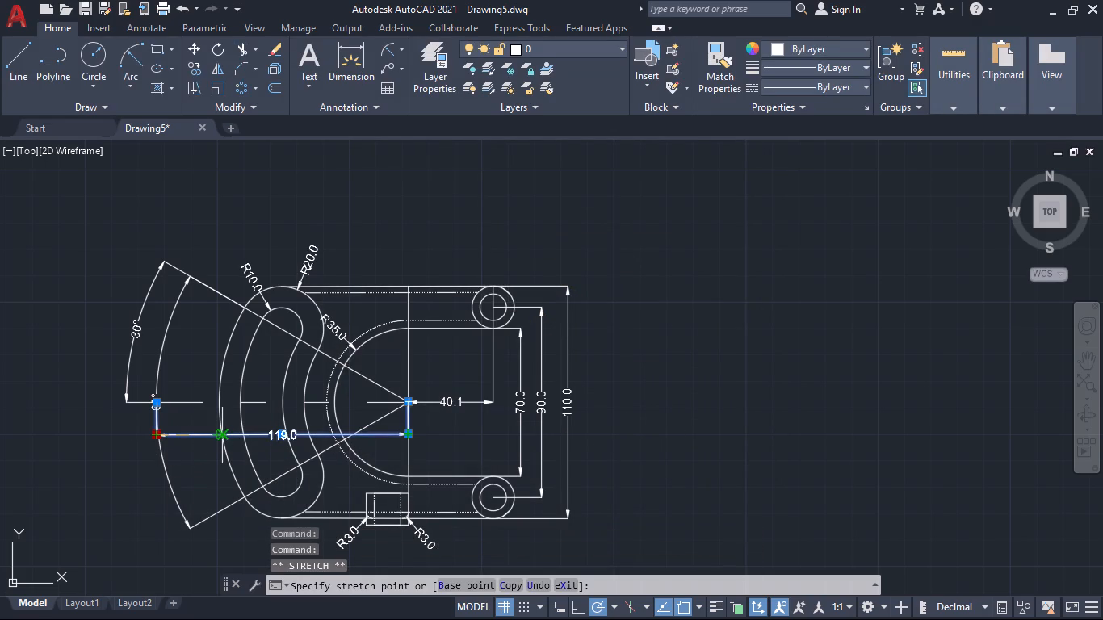
left_click(225, 438)
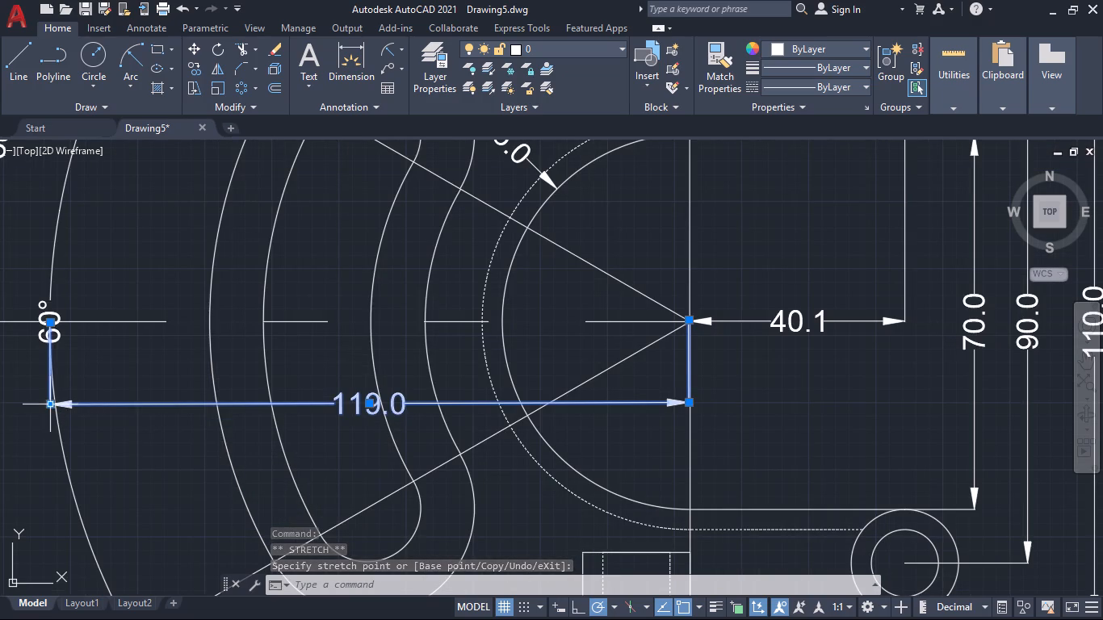
left_click(49, 404)
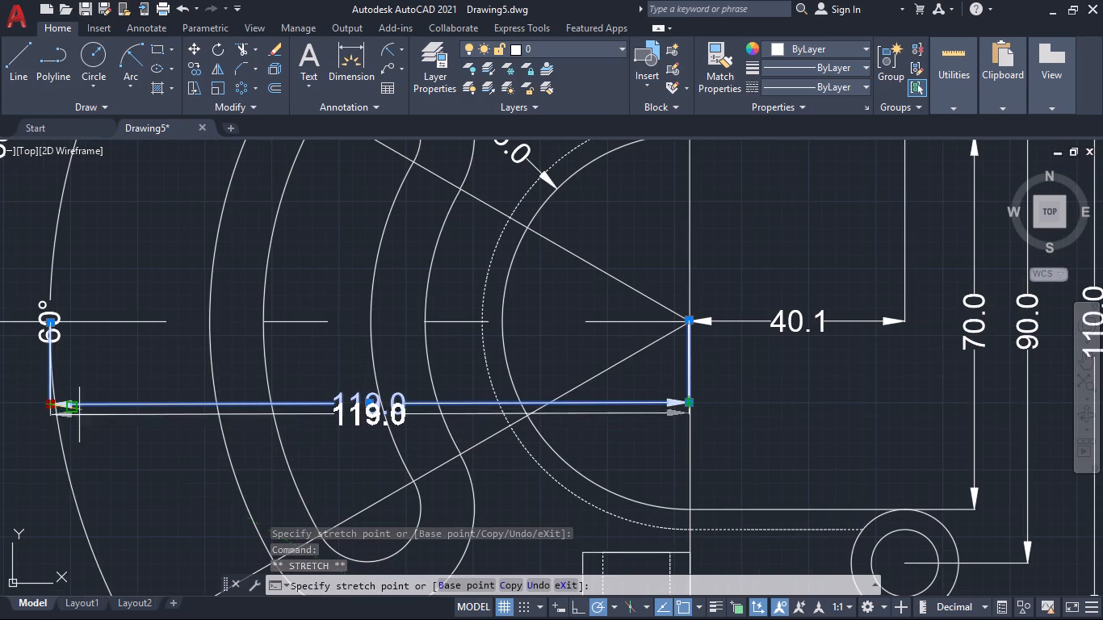
left_click(45, 402)
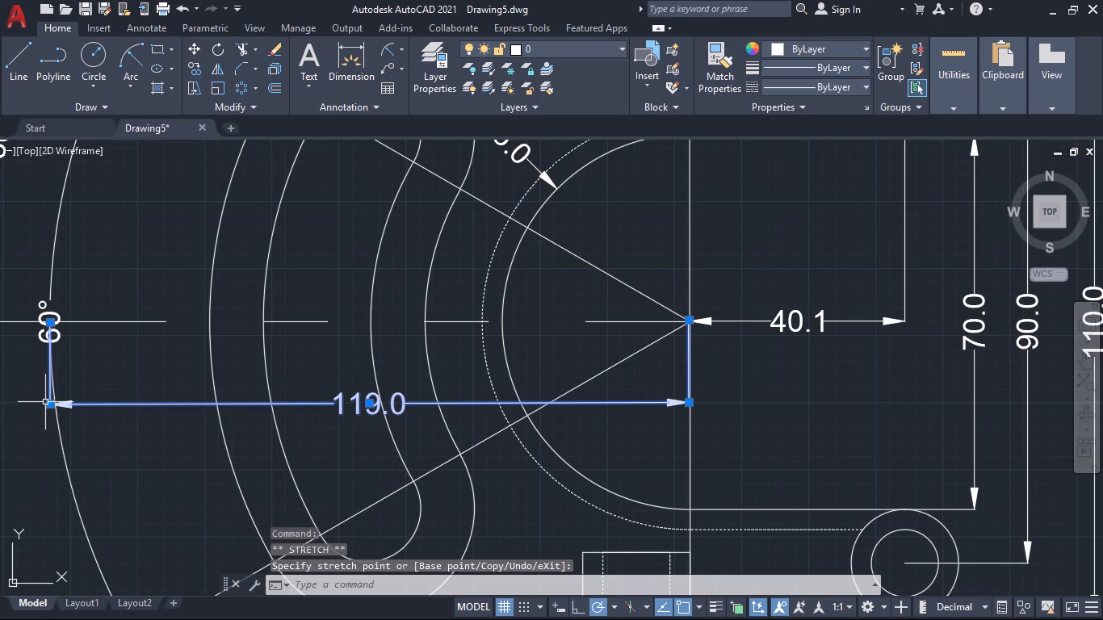
left_click(49, 322)
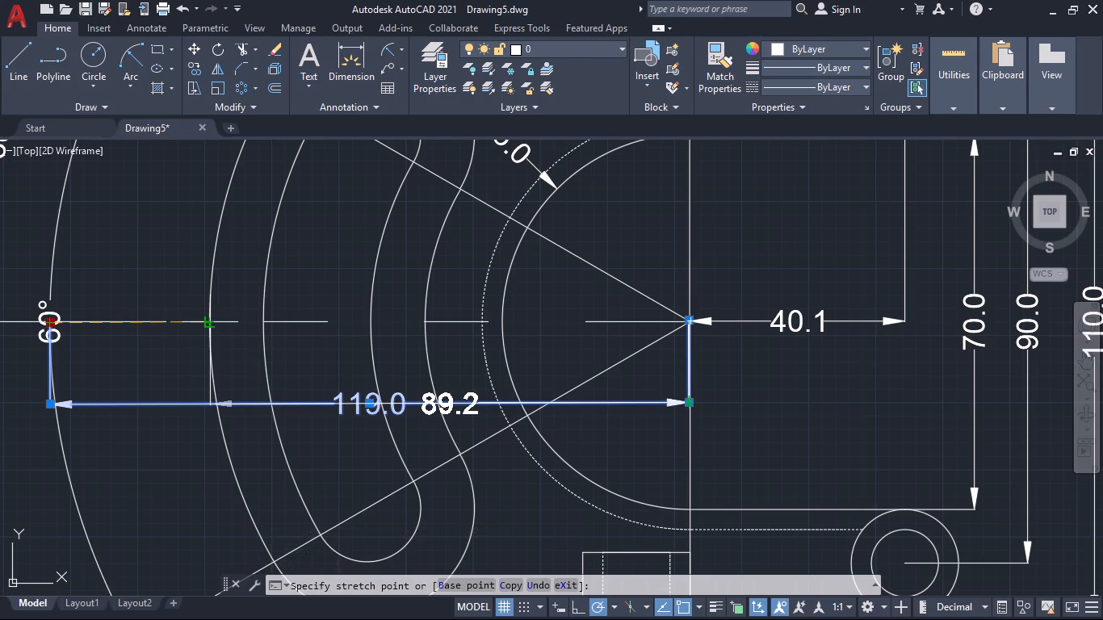
key("Escape")
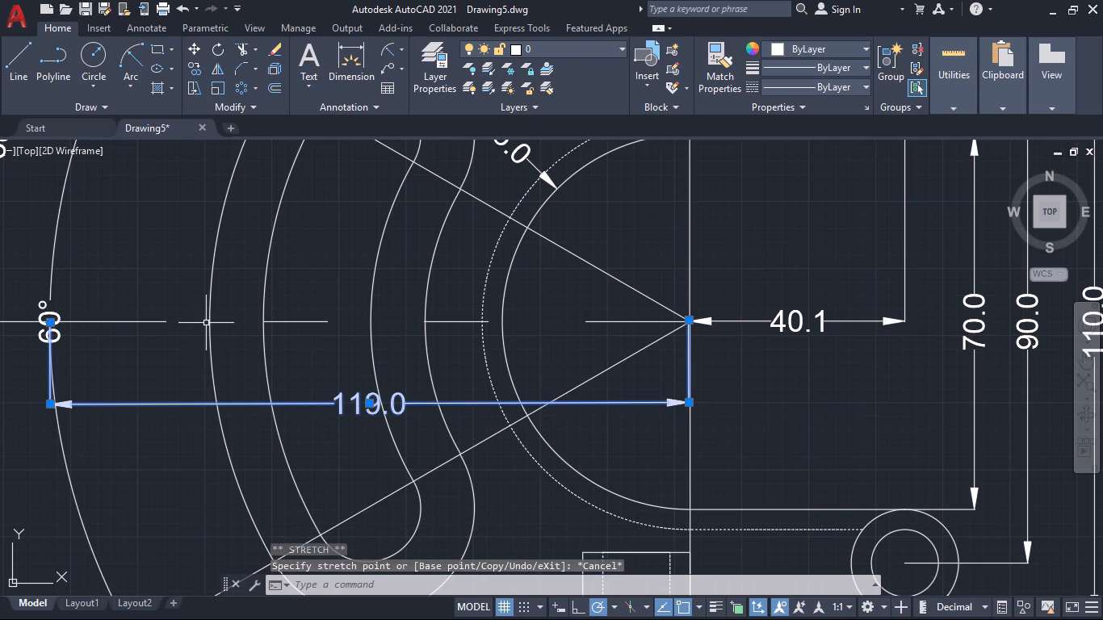
key("Delete")
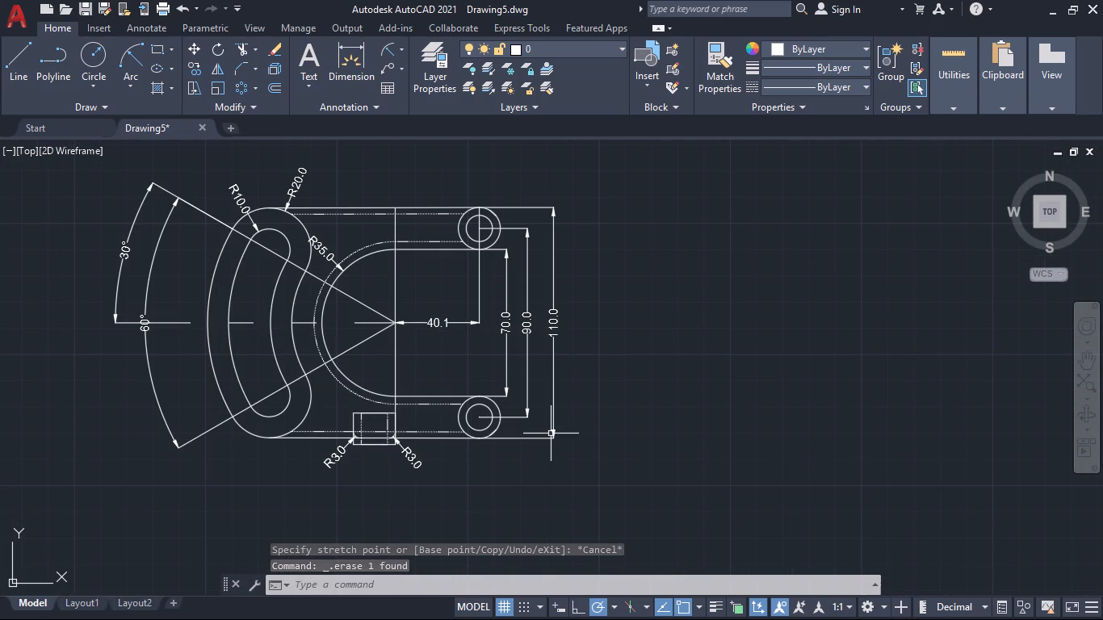
Save the drawing as AAB in the Documents folder, checking the reference image's name in File Explorer's D:\ folder.
key("ctrl+s")
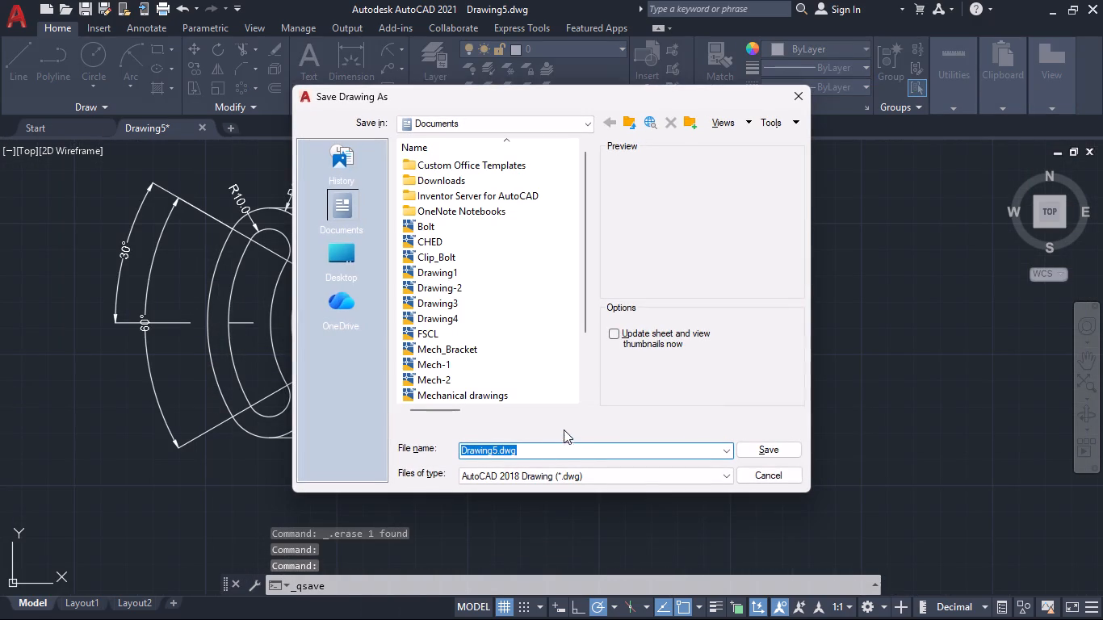
key("BackSpace")
key("BackSpace")
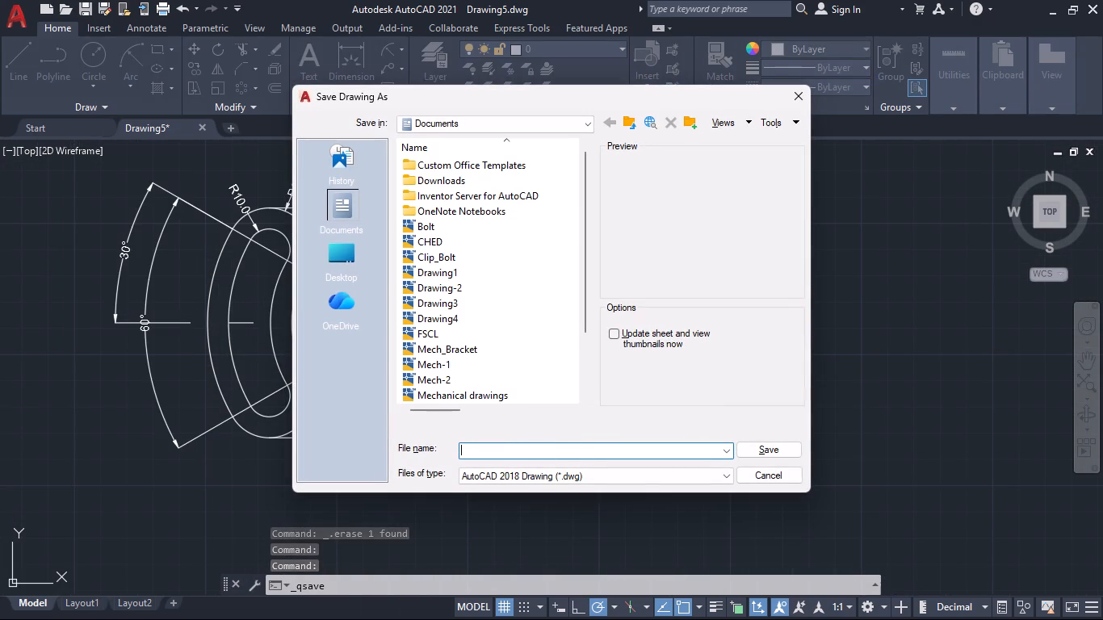
key("BackSpace")
key("alt+Tab")
key("alt+Tab")
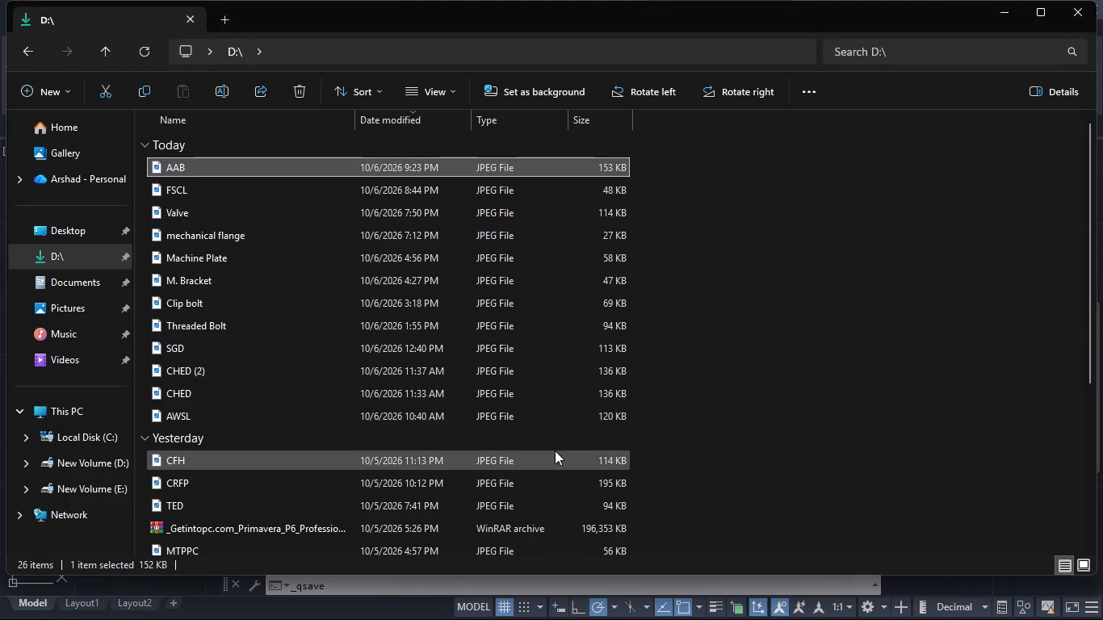
key("alt+Tab")
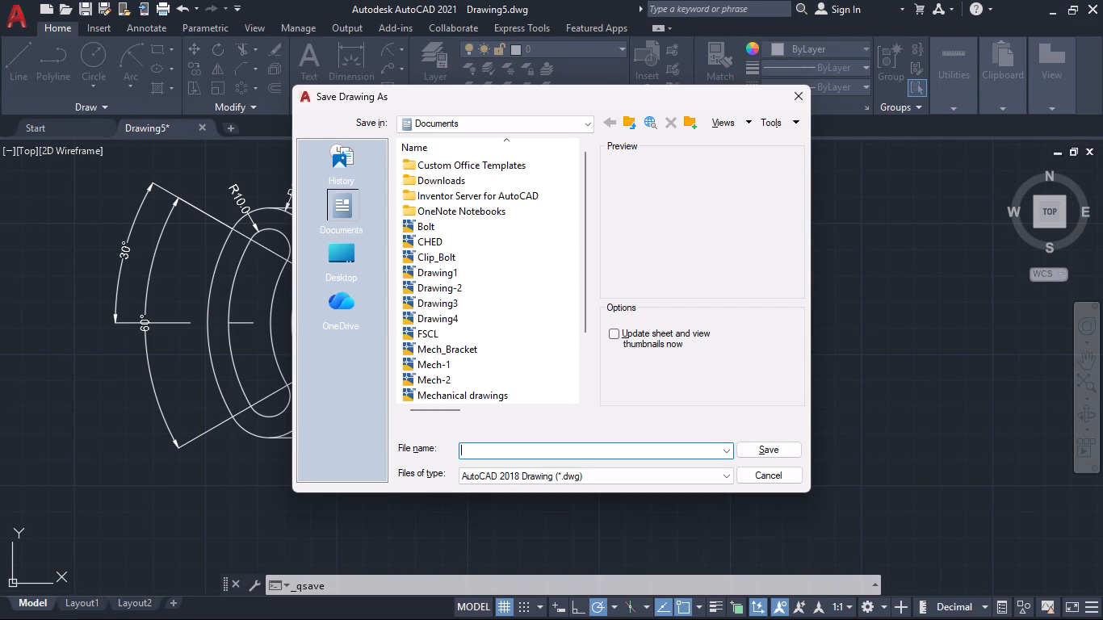
type("AAB")
left_click(777, 453)
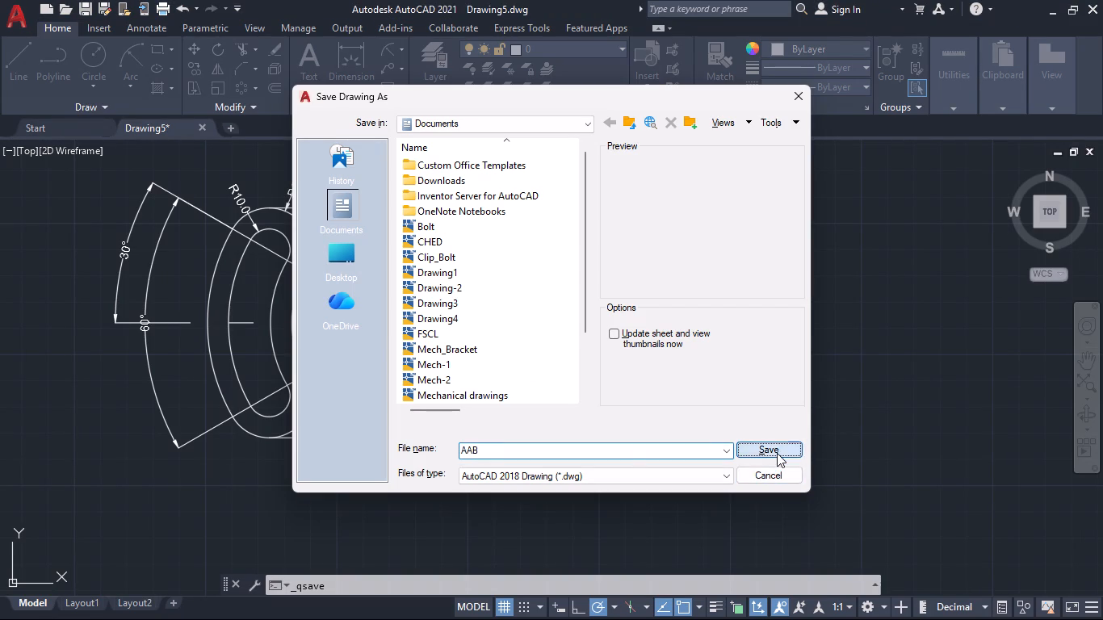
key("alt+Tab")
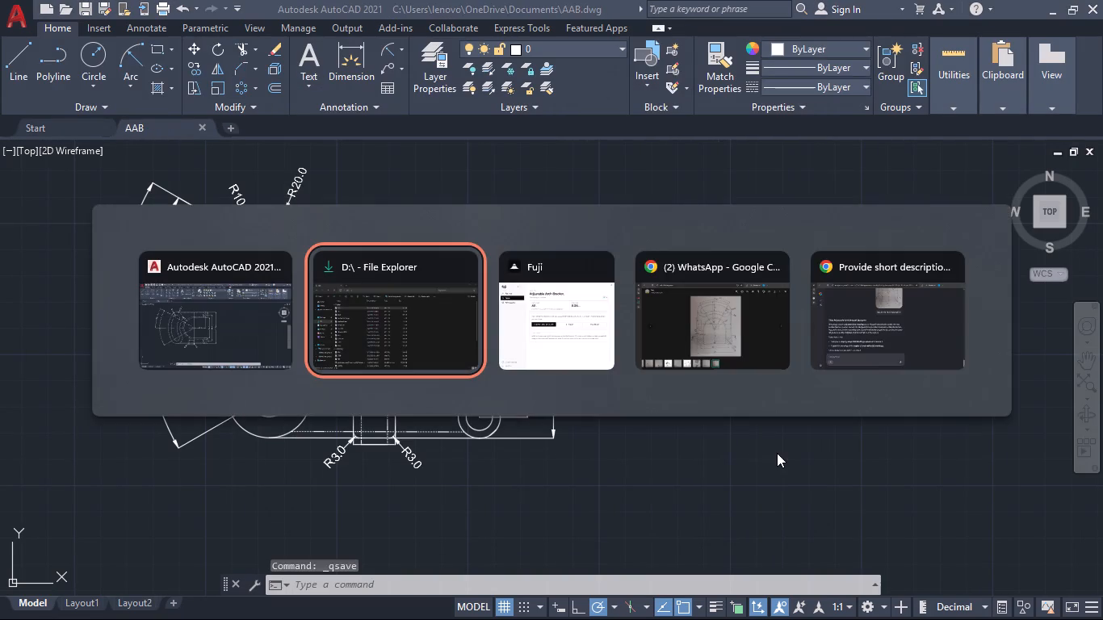